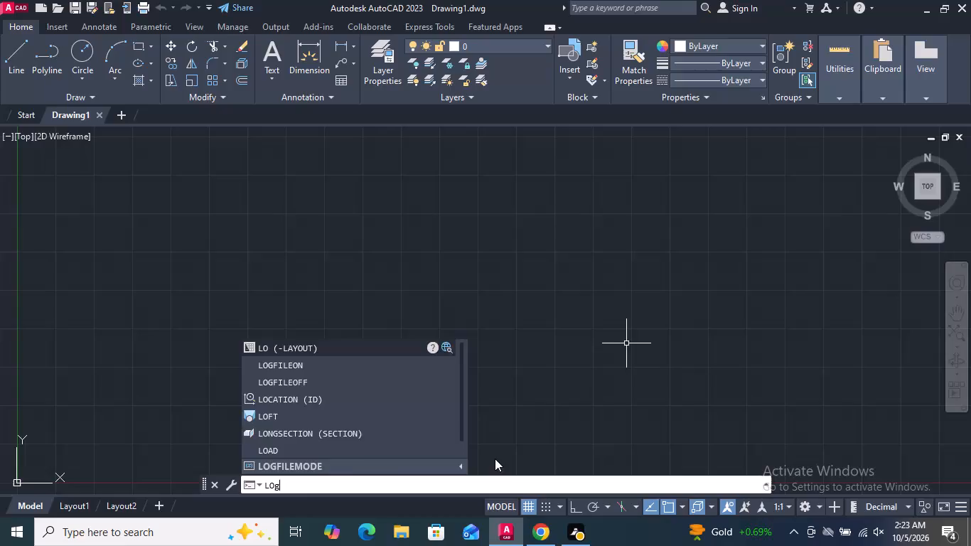
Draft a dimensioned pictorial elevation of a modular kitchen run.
Turn on command logging with LOGFILEON.
{"action": "left_click", "coordinate": [317, 365]}
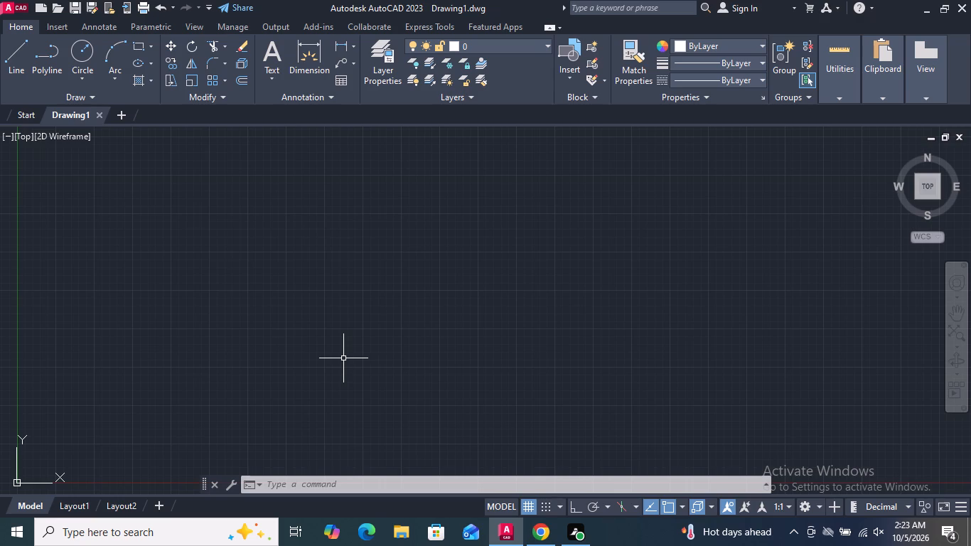
With Ortho on, draw a vertical line about 35.3 units long and continue it into a rectangle about 57.1 wide around its lower end.
{"action": "scroll", "coordinate": [343, 358], "scroll_direction": "down", "scroll_amount": 2}
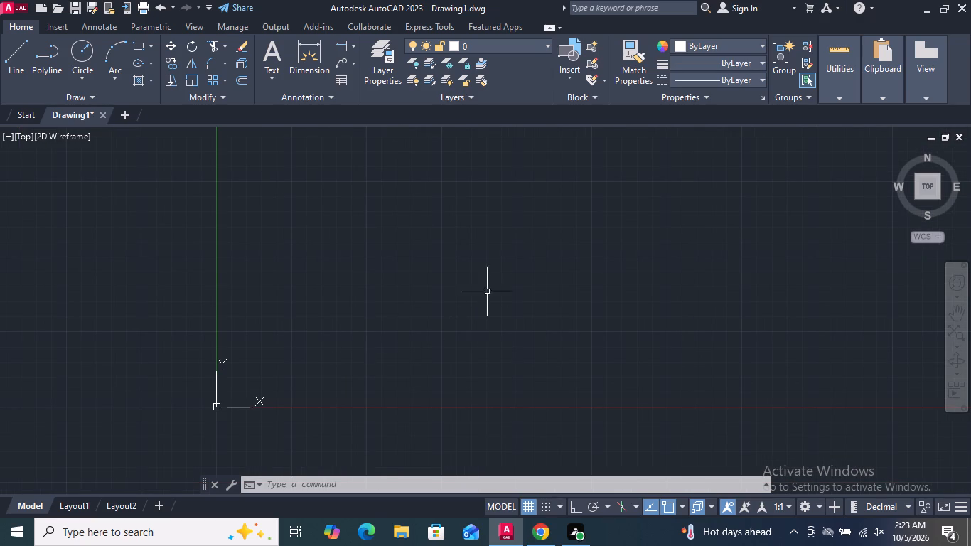
{"action": "middle_click_drag", "start_coordinate": [487, 284], "coordinate": [275, 392]}
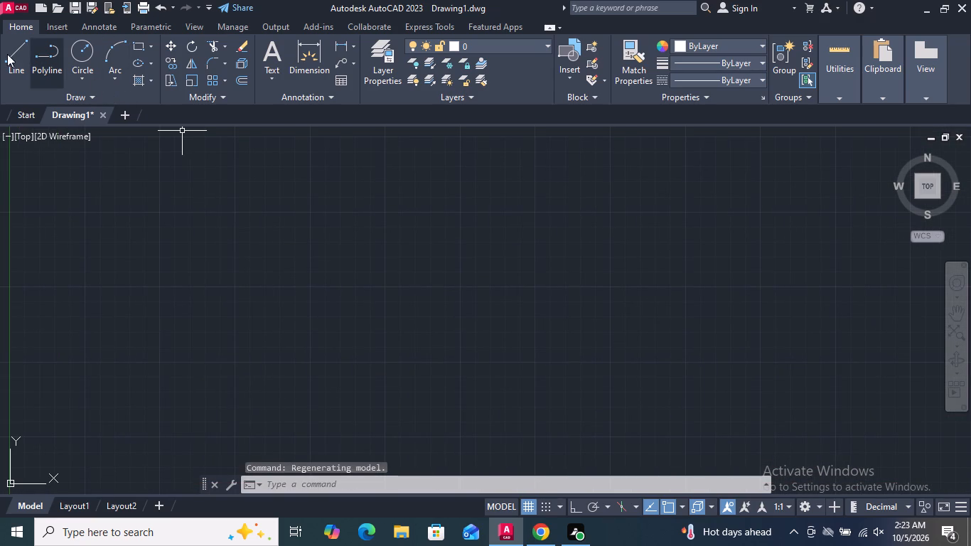
{"action": "left_click", "coordinate": [9, 52]}
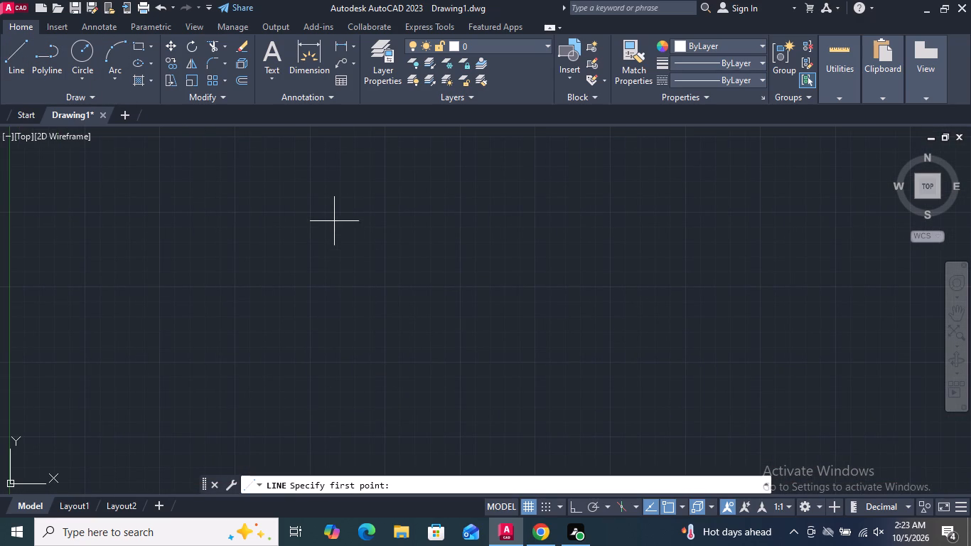
{"action": "left_click", "coordinate": [335, 198]}
{"action": "left_click", "coordinate": [579, 508]}
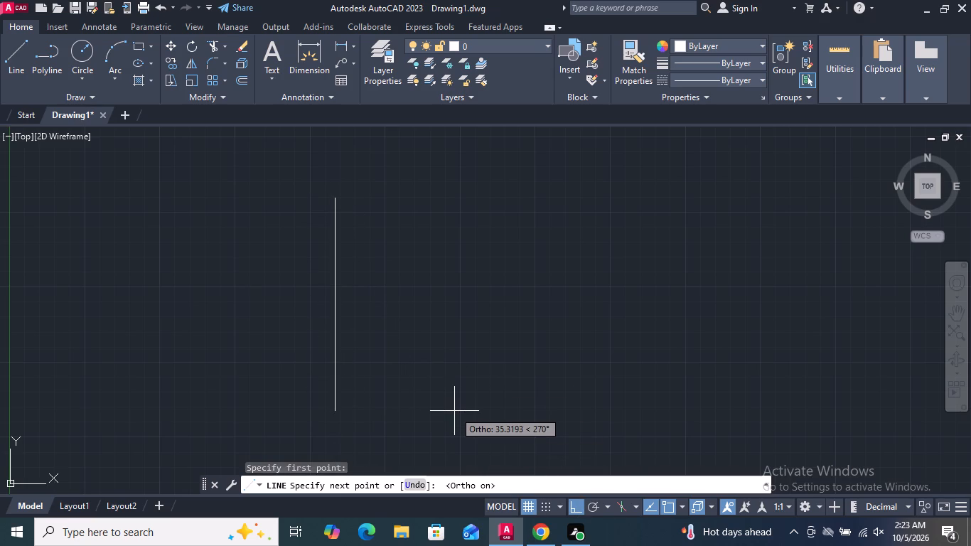
{"action": "left_click", "coordinate": [454, 411]}
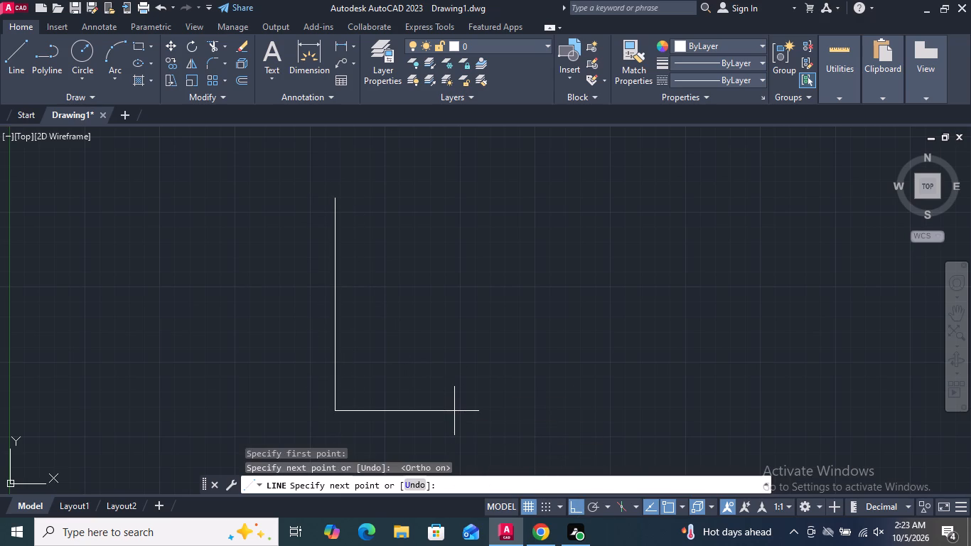
{"action": "left_click", "coordinate": [608, 432]}
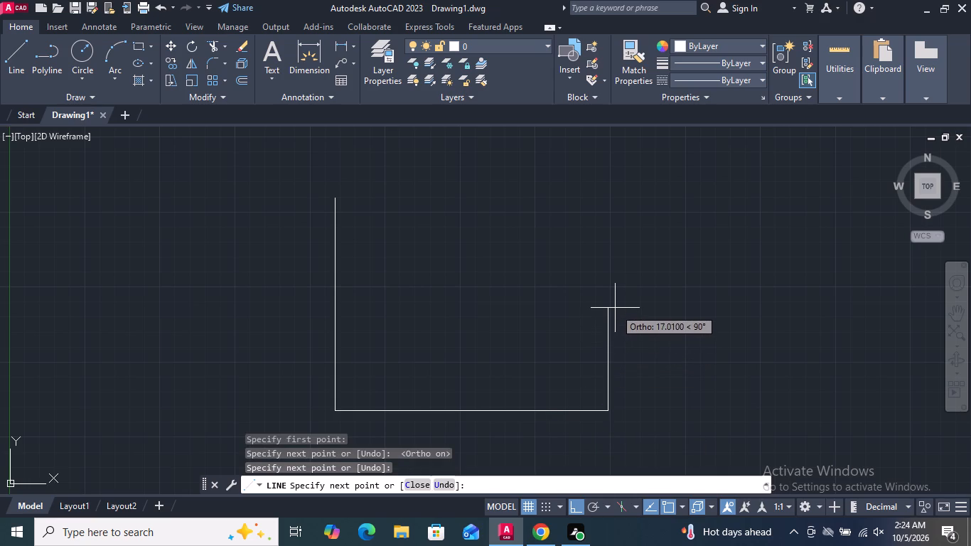
{"action": "left_click_drag", "start_coordinate": [610, 326], "coordinate": [594, 326]}
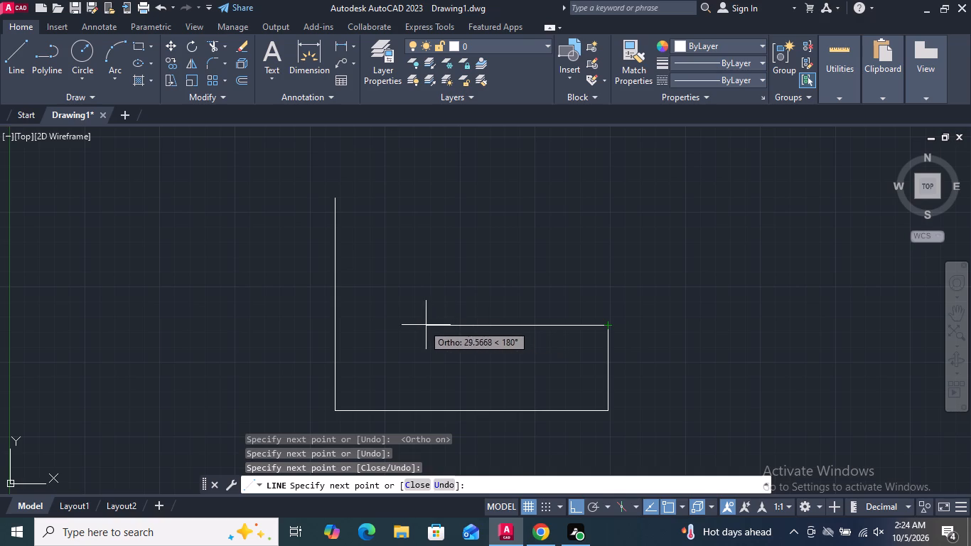
{"action": "left_click", "coordinate": [264, 310]}
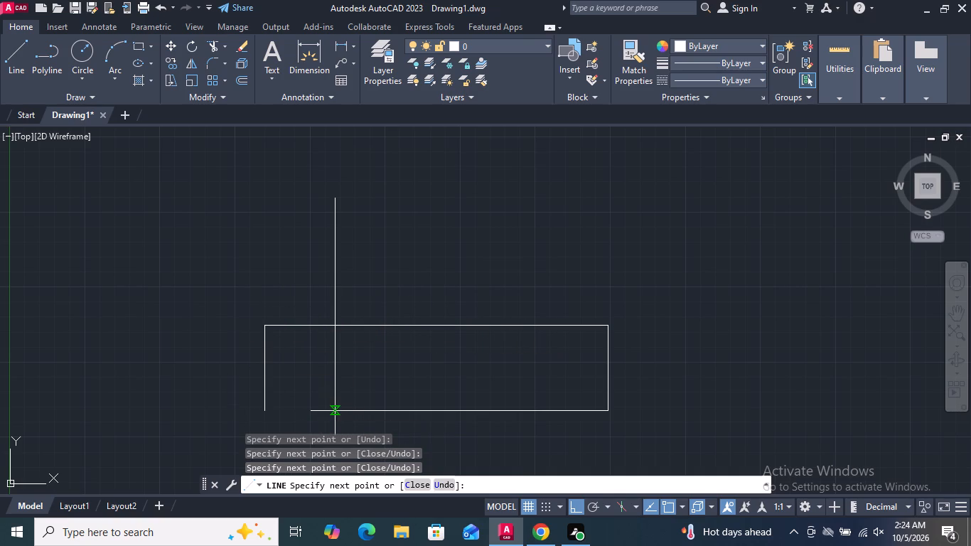
{"action": "left_click", "coordinate": [264, 409]}
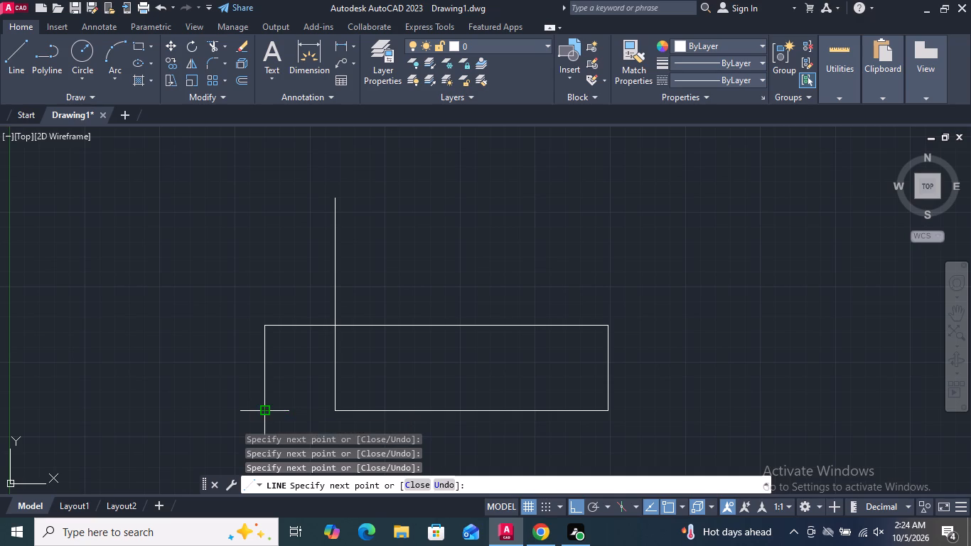
{"action": "left_click", "coordinate": [336, 410]}
{"action": "key", "text": "Return"}
Draw a vertical line up from the rectangle's upper-left corner, ending slightly below the top of the existing tall vertical line.
{"action": "key", "text": "Return"}
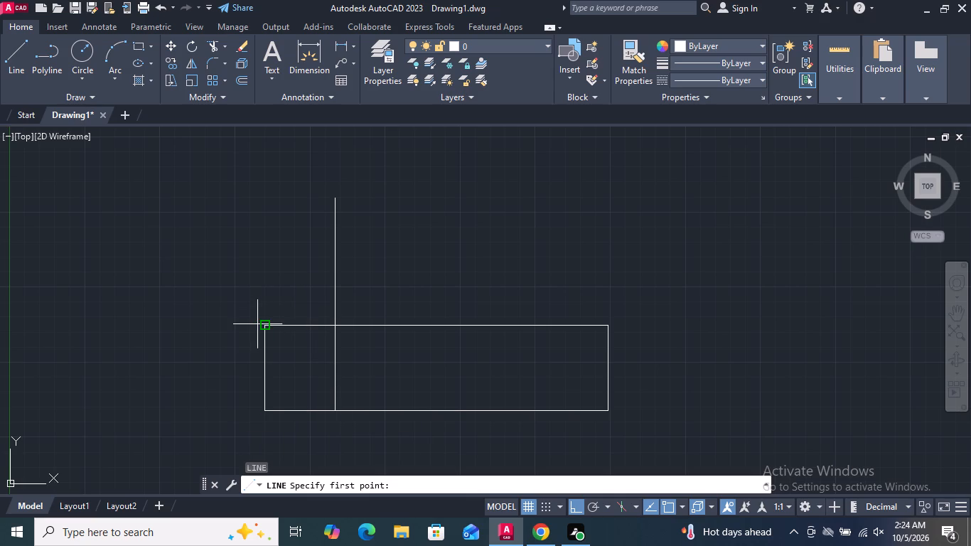
{"action": "left_click", "coordinate": [264, 323]}
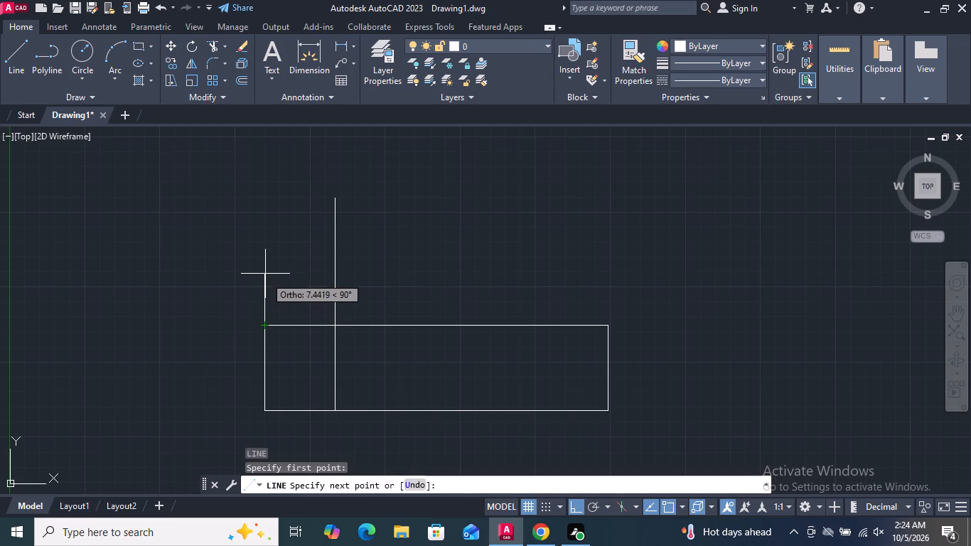
{"action": "scroll", "coordinate": [268, 214], "scroll_direction": "up", "scroll_amount": 3}
{"action": "scroll", "coordinate": [268, 223], "scroll_direction": "down", "scroll_amount": 1}
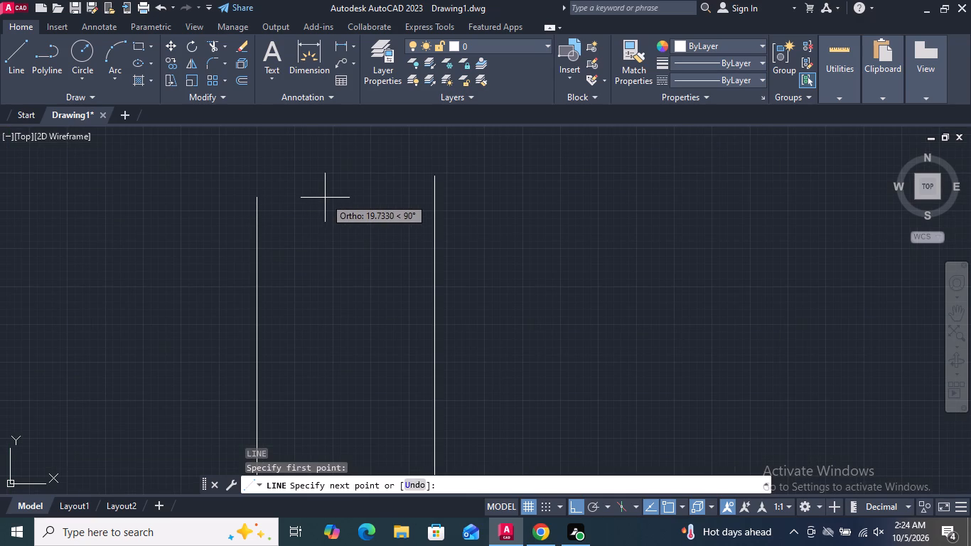
{"action": "left_click", "coordinate": [324, 218]}
{"action": "key", "text": "Return"}
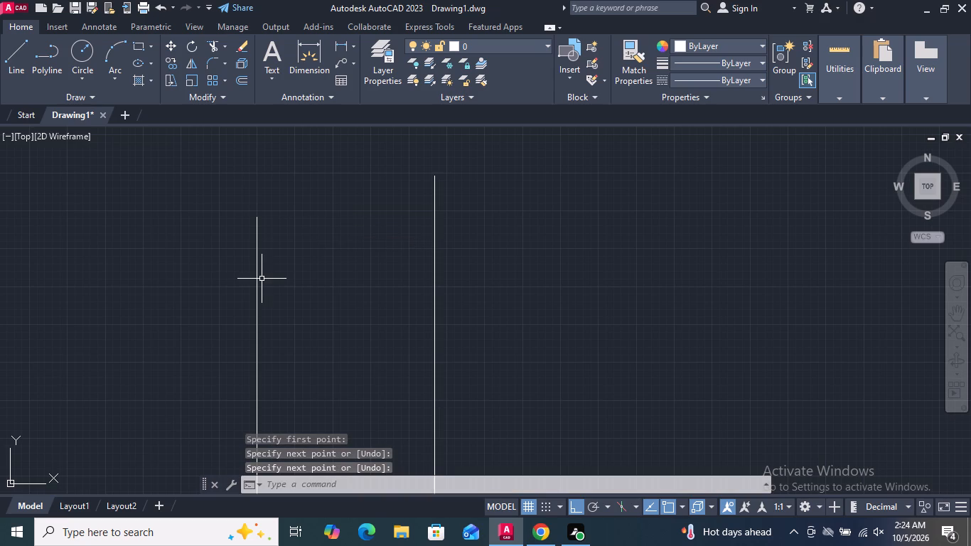
With Ortho off, draw a slanted line up-right from where the tall vertical crosses the rectangle's top edge, continuing horizontally past the rectangle's right side.
{"action": "scroll", "coordinate": [276, 289], "scroll_direction": "down", "scroll_amount": 4}
{"action": "scroll", "coordinate": [347, 289], "scroll_direction": "up", "scroll_amount": 3}
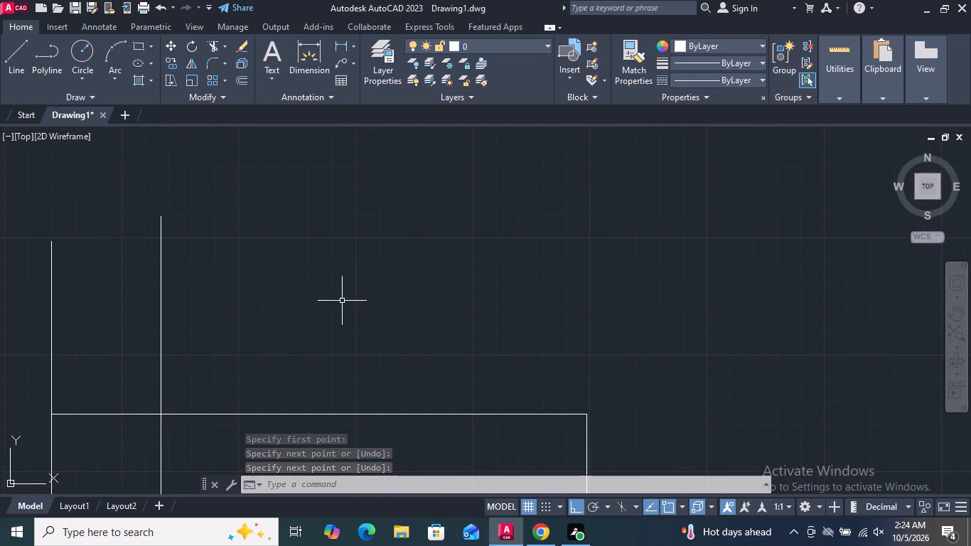
{"action": "left_click", "coordinate": [576, 502]}
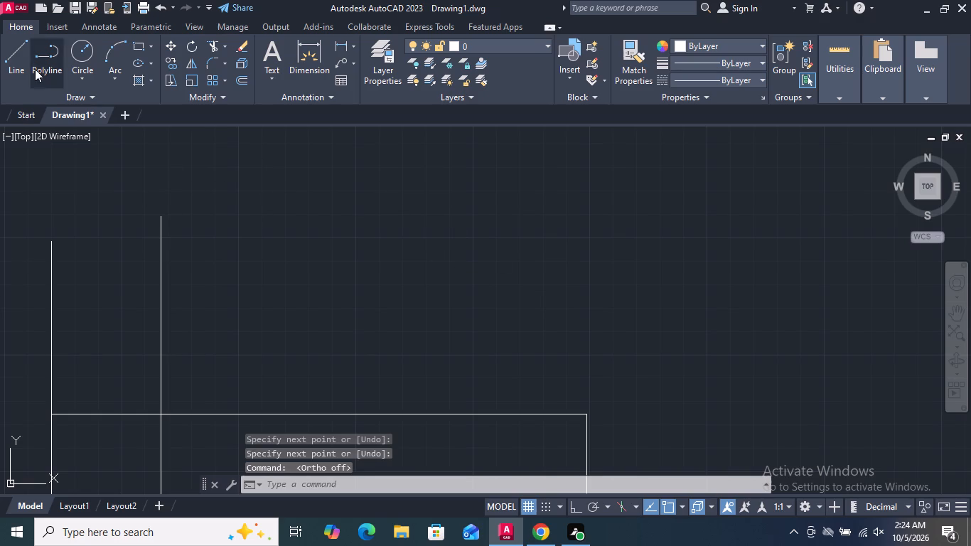
{"action": "left_click", "coordinate": [18, 48]}
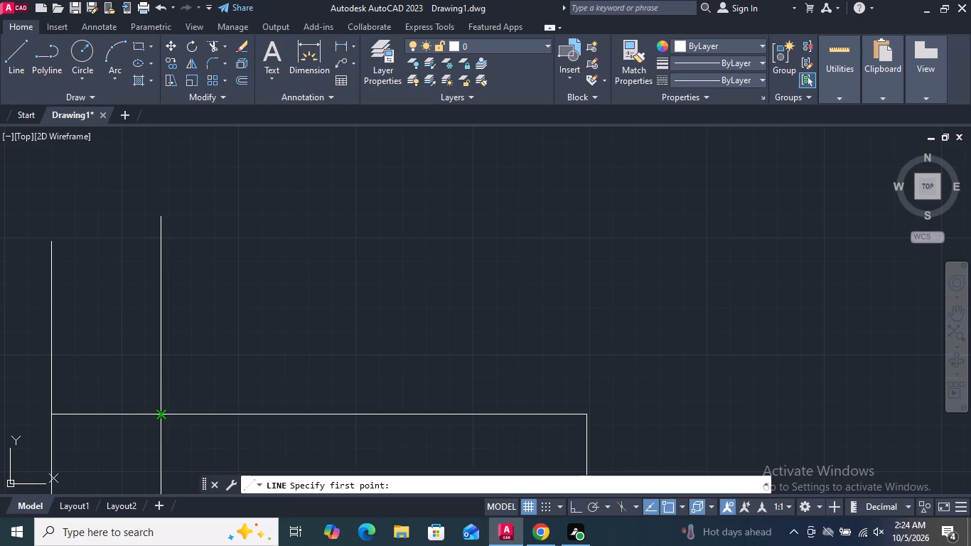
{"action": "left_click", "coordinate": [164, 414]}
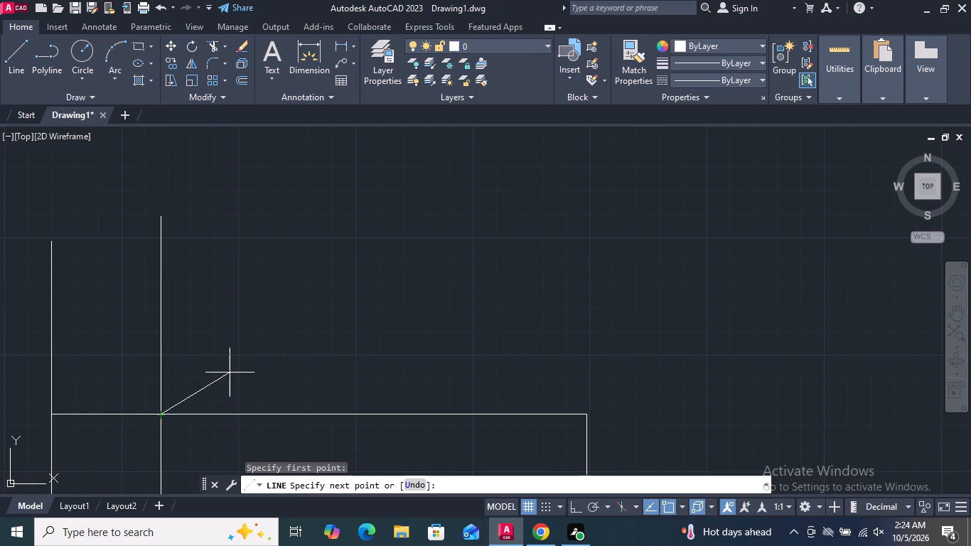
{"action": "left_click", "coordinate": [252, 366]}
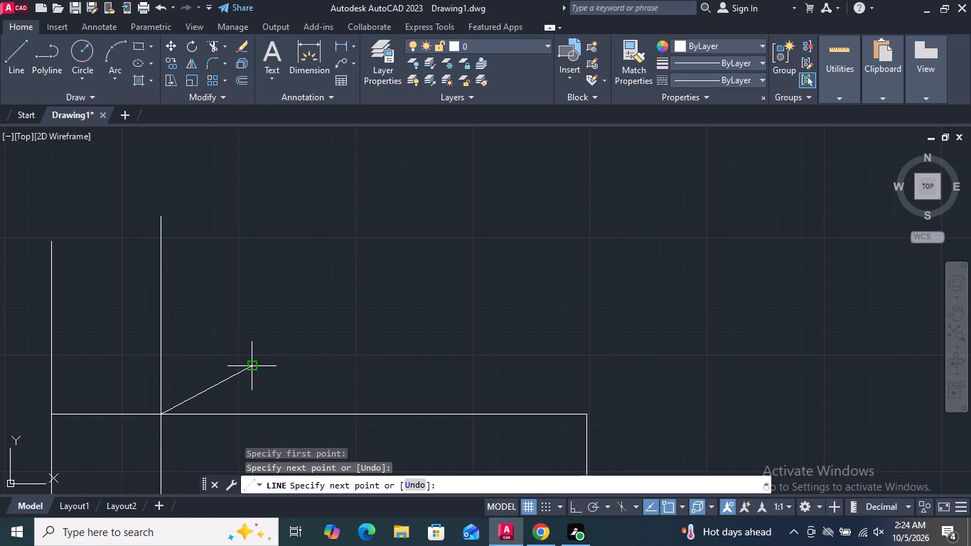
{"action": "left_click", "coordinate": [682, 367]}
{"action": "key", "text": "Return"}
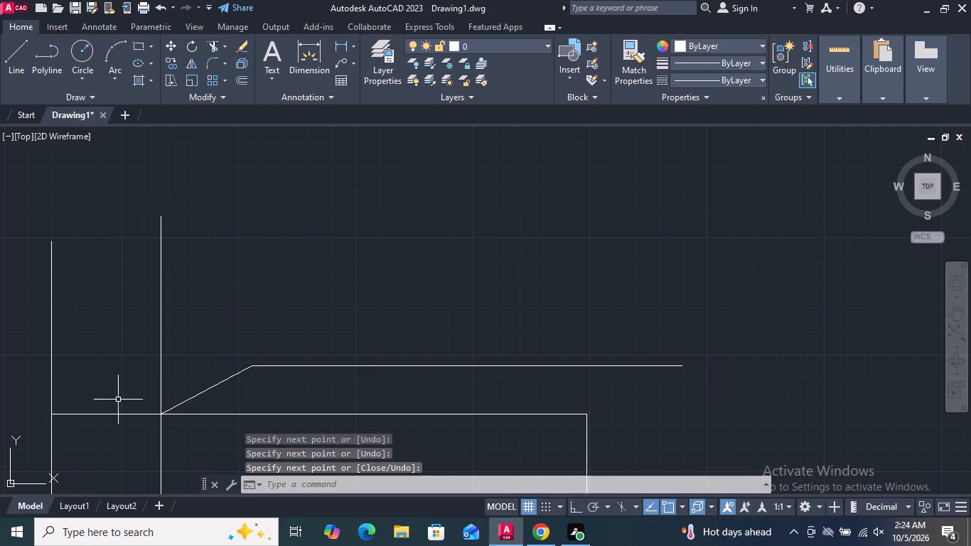
Copy the slanted line from its lower end to the rectangle's upper-right corner.
{"action": "left_click", "coordinate": [201, 391]}
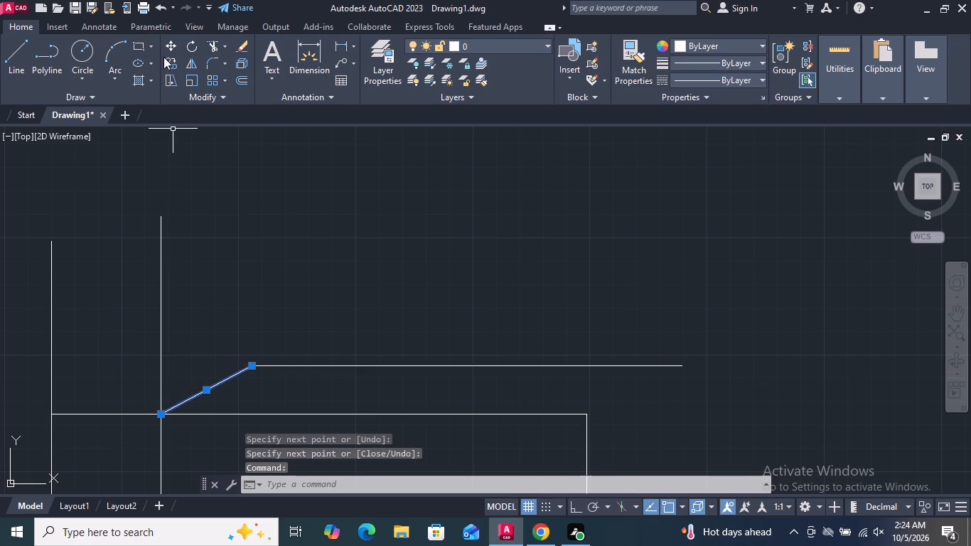
{"action": "left_click", "coordinate": [165, 56]}
{"action": "left_click", "coordinate": [159, 417]}
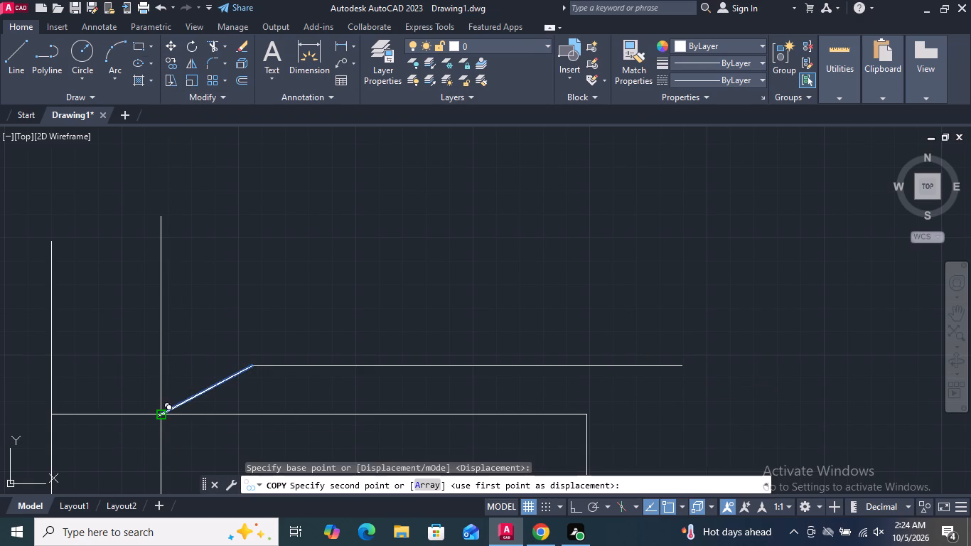
{"action": "left_click", "coordinate": [589, 416]}
{"action": "key", "text": "Return"}
Trim the end of the upper horizontal line that overhangs the copied slanted line.
{"action": "scroll", "coordinate": [672, 350], "scroll_direction": "up", "scroll_amount": 3}
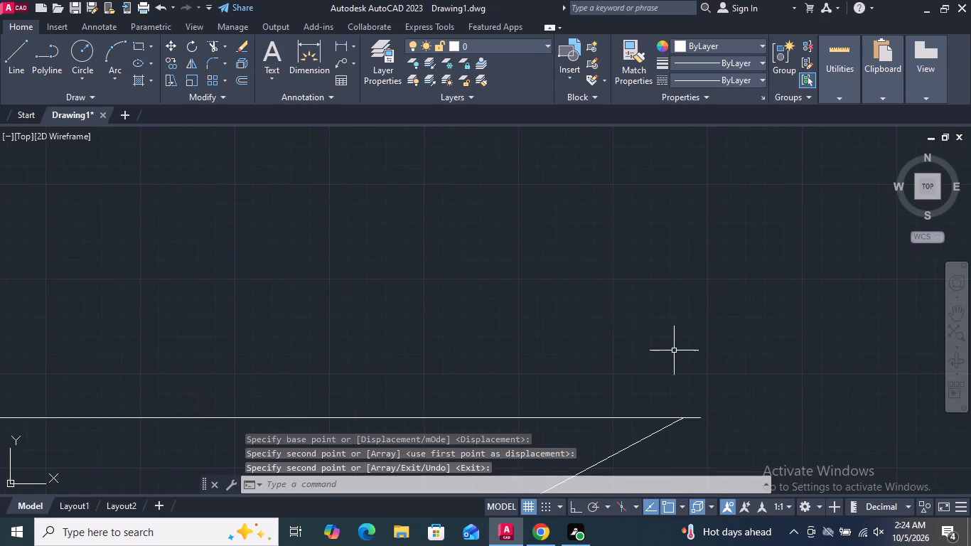
{"action": "scroll", "coordinate": [672, 426], "scroll_direction": "up", "scroll_amount": 8}
{"action": "scroll", "coordinate": [363, 345], "scroll_direction": "down", "scroll_amount": 2}
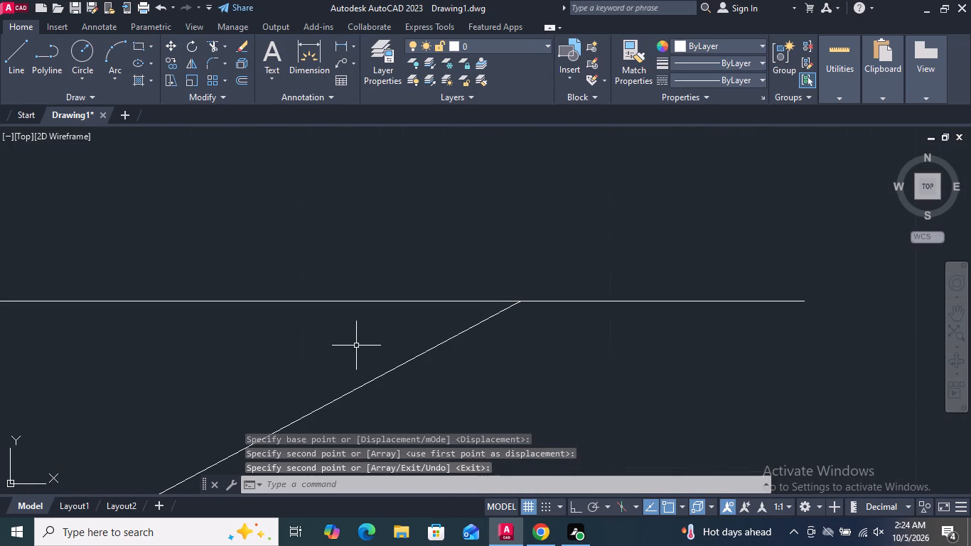
{"action": "left_click", "coordinate": [210, 43]}
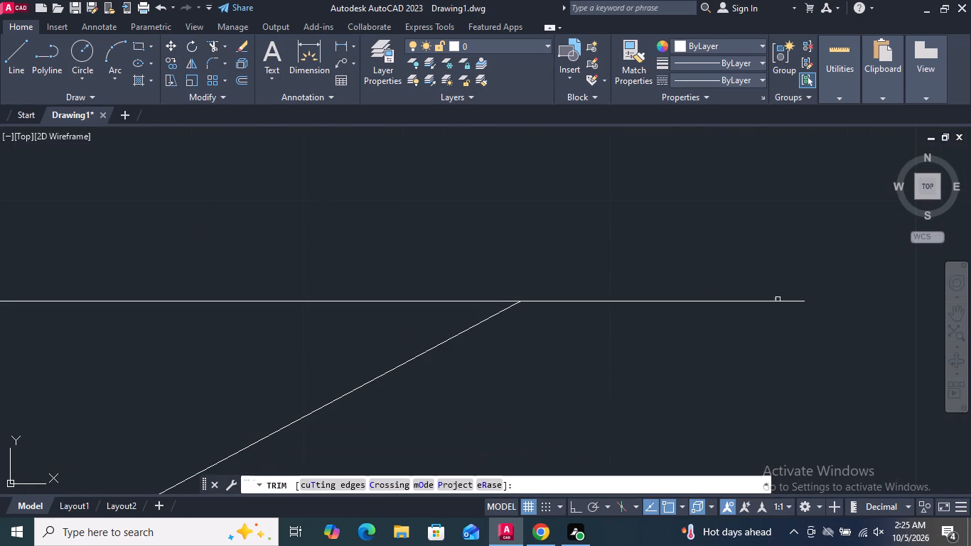
{"action": "left_click_drag", "start_coordinate": [779, 378], "coordinate": [704, 272]}
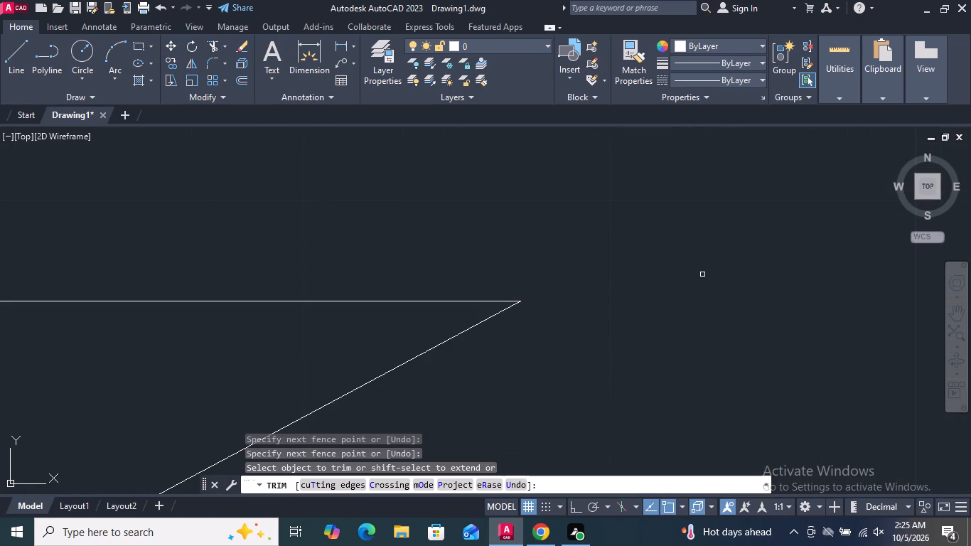
{"action": "key", "text": "Return"}
Draw a line from the left slanted line's lower end up to the top endpoint of the tall vertical line.
{"action": "scroll", "coordinate": [702, 274], "scroll_direction": "down", "scroll_amount": 12}
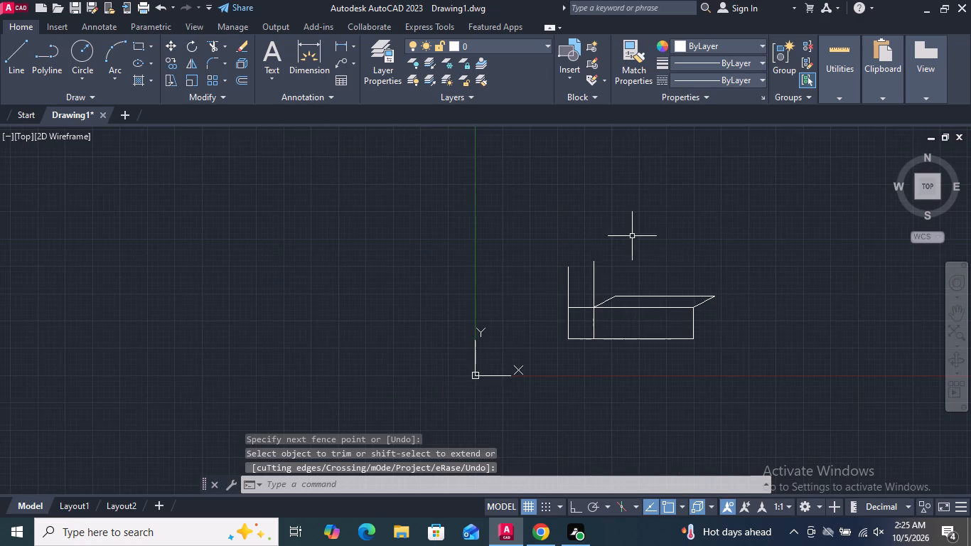
{"action": "middle_click_drag", "start_coordinate": [627, 252], "coordinate": [552, 311]}
{"action": "scroll", "coordinate": [551, 351], "scroll_direction": "up", "scroll_amount": 4}
{"action": "scroll", "coordinate": [485, 287], "scroll_direction": "down", "scroll_amount": 2}
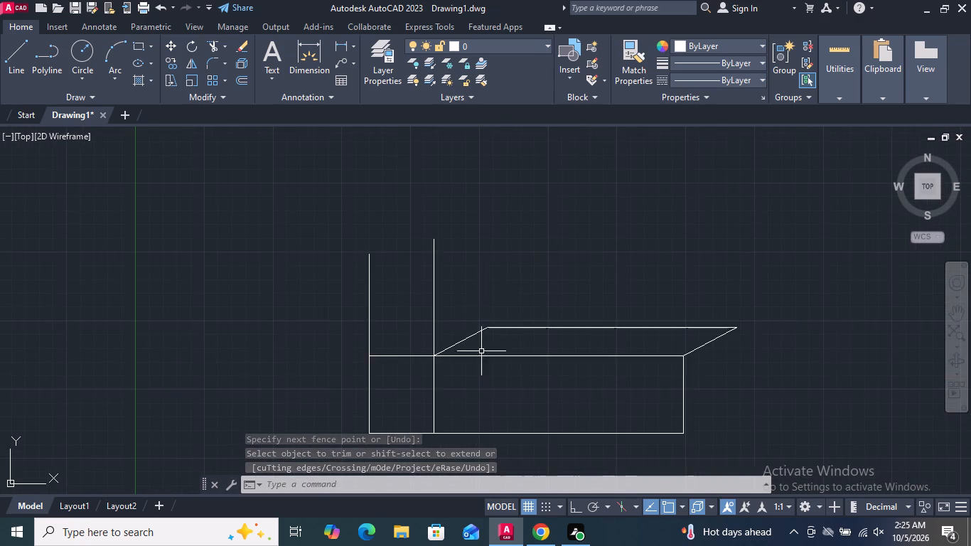
{"action": "scroll", "coordinate": [463, 317], "scroll_direction": "up", "scroll_amount": 2}
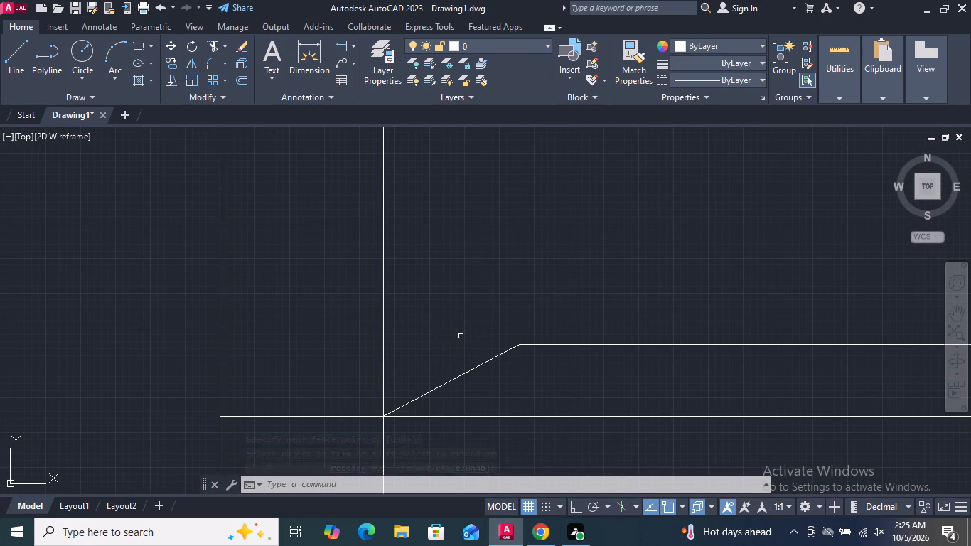
{"action": "scroll", "coordinate": [441, 367], "scroll_direction": "down", "scroll_amount": 1}
{"action": "middle_click_drag", "start_coordinate": [440, 367], "coordinate": [417, 390]}
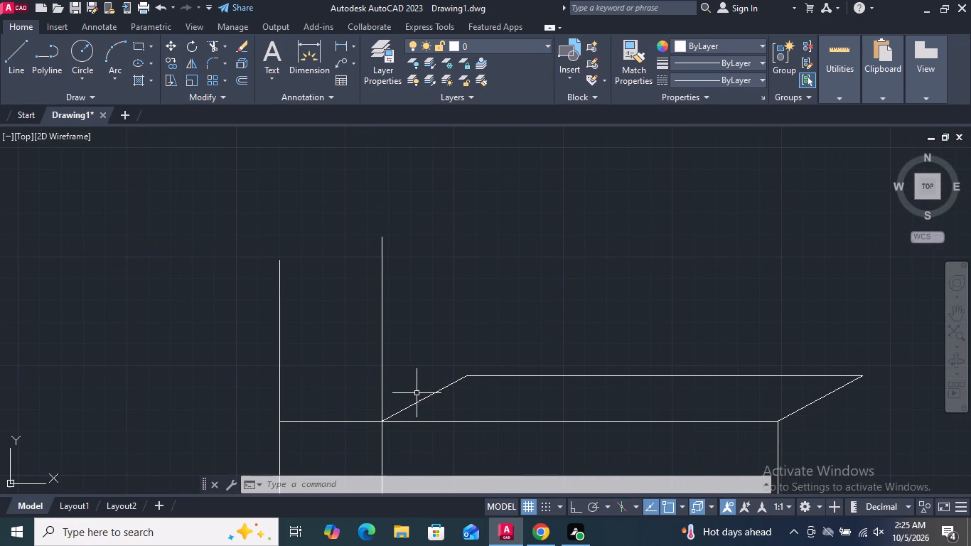
{"action": "left_click", "coordinate": [18, 50]}
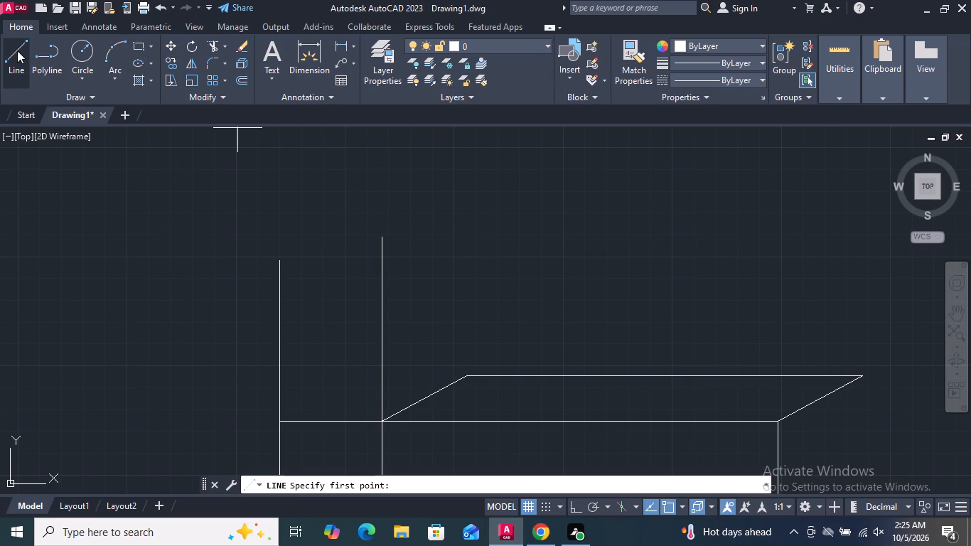
{"action": "left_click", "coordinate": [382, 421]}
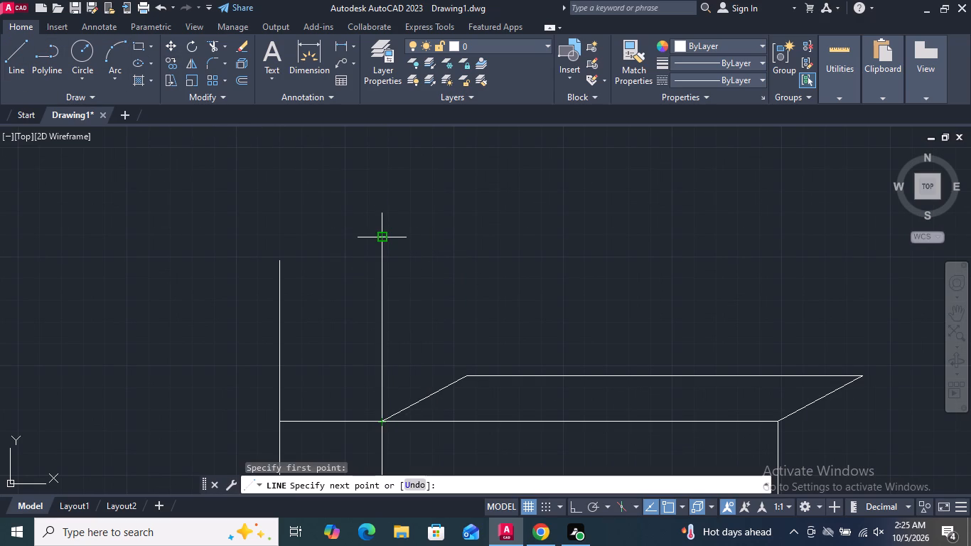
{"action": "left_click", "coordinate": [385, 237]}
{"action": "key", "text": "Return"}
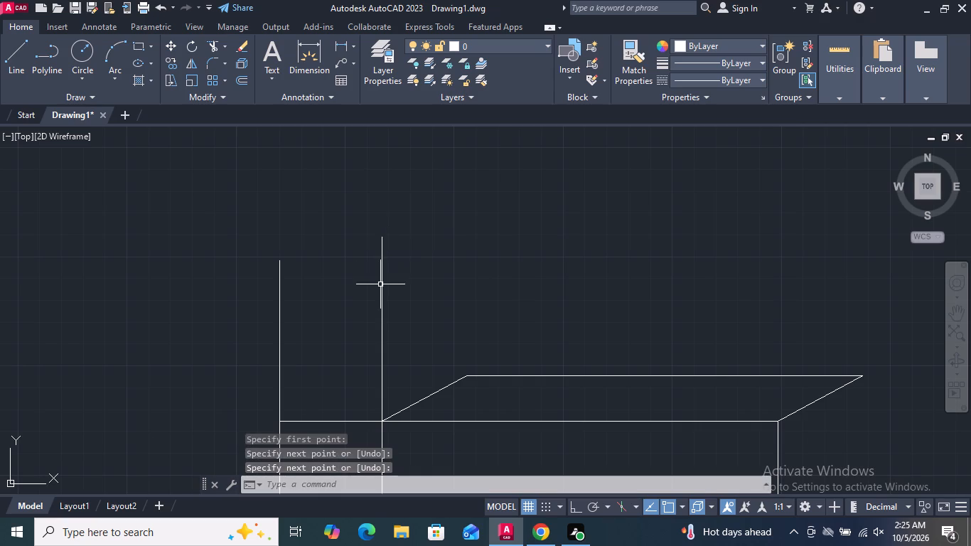
Move the upper vertical line by its lower end a short distance up along the left slanted line.
{"action": "left_click", "coordinate": [380, 283]}
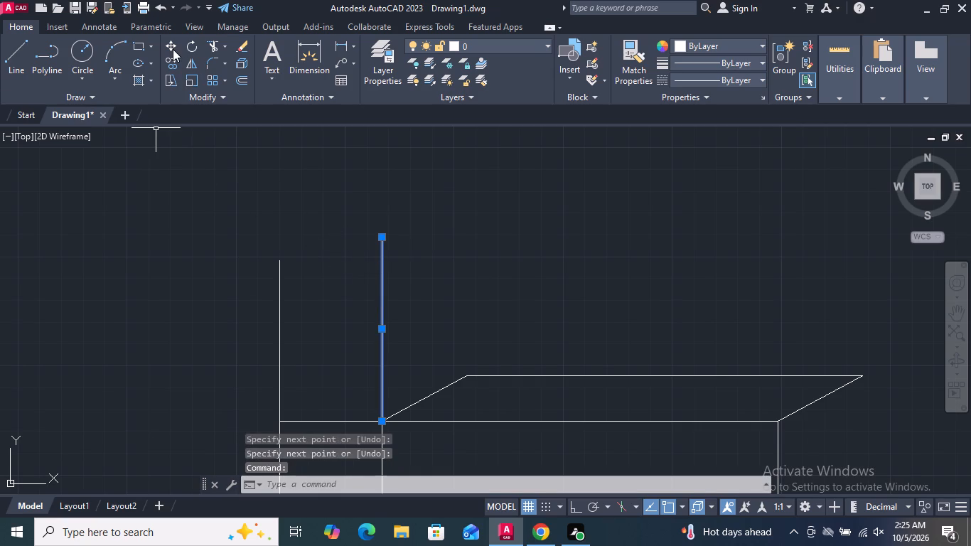
{"action": "left_click", "coordinate": [173, 47]}
{"action": "scroll", "coordinate": [465, 449], "scroll_direction": "up", "scroll_amount": 3}
{"action": "scroll", "coordinate": [184, 333], "scroll_direction": "up", "scroll_amount": 1}
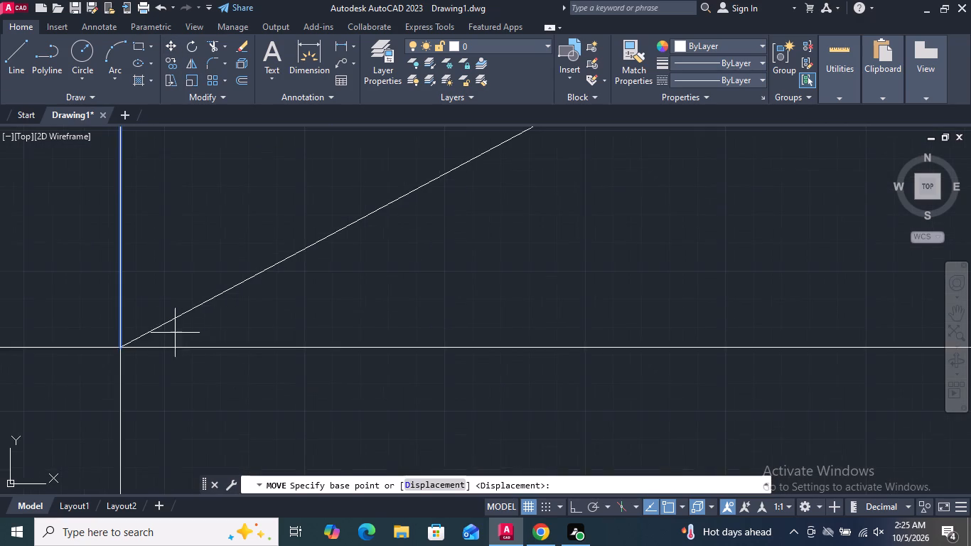
{"action": "scroll", "coordinate": [172, 333], "scroll_direction": "up", "scroll_amount": 2}
{"action": "left_click", "coordinate": [105, 378]}
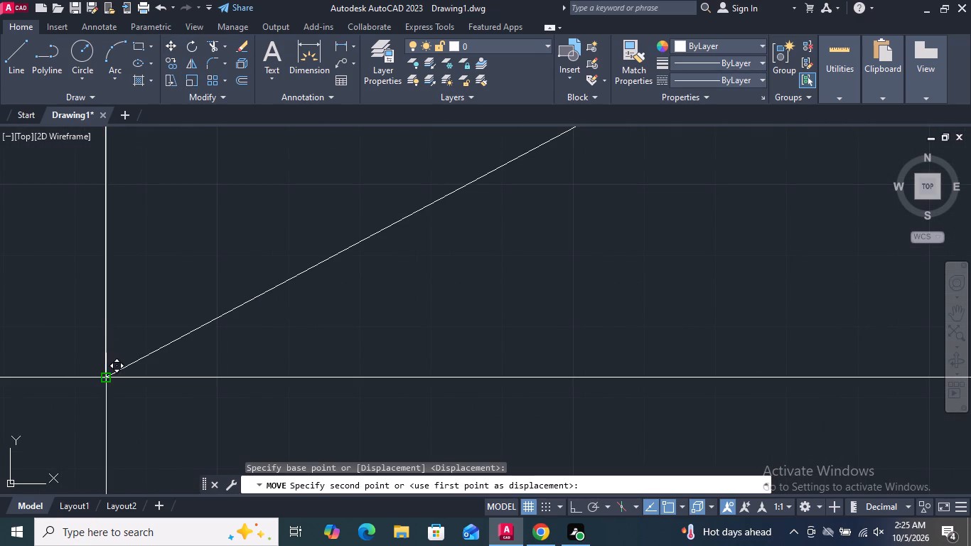
{"action": "left_click", "coordinate": [114, 371]}
Move the offset vertical line by its lower end slightly farther up along the left slanted line.
{"action": "key", "text": "Return"}
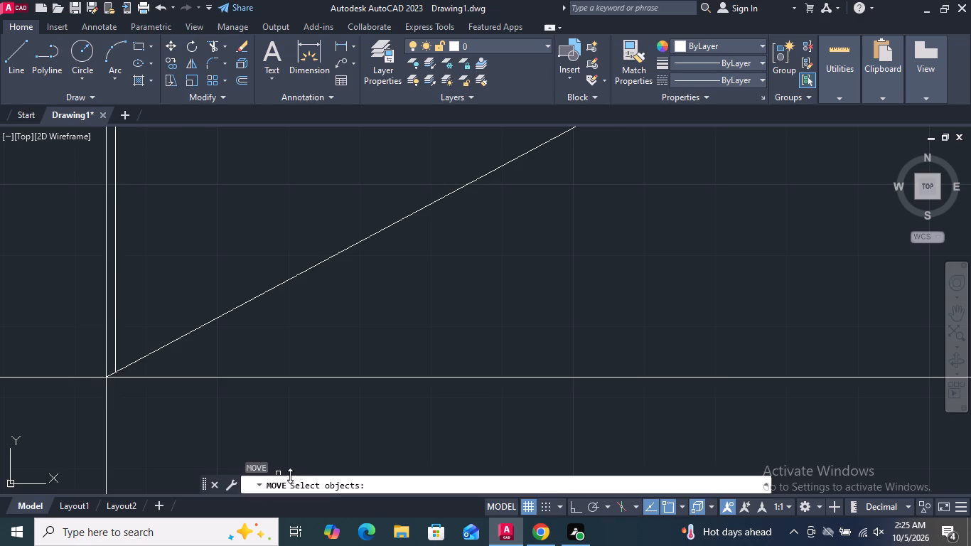
{"action": "scroll", "coordinate": [290, 476], "scroll_direction": "down", "scroll_amount": 3}
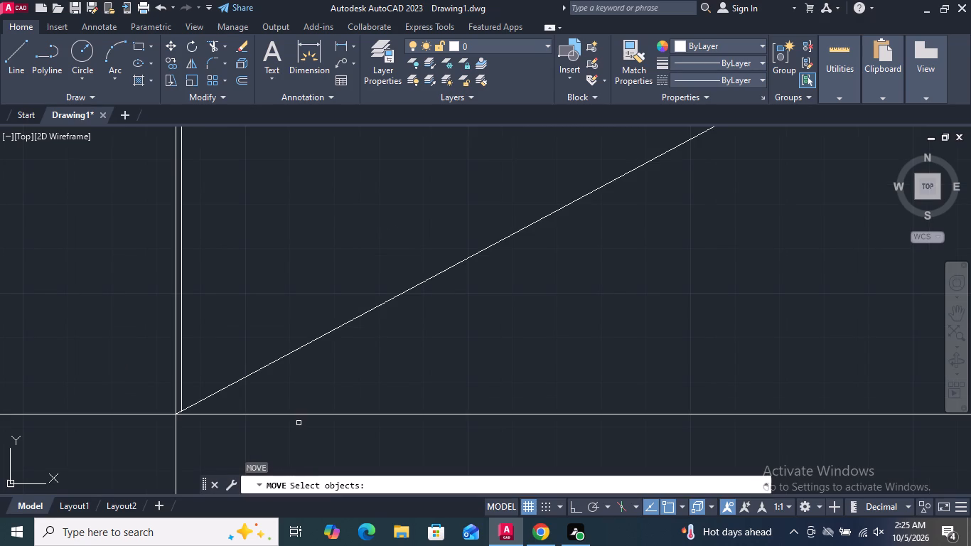
{"action": "scroll", "coordinate": [299, 423], "scroll_direction": "down", "scroll_amount": 6}
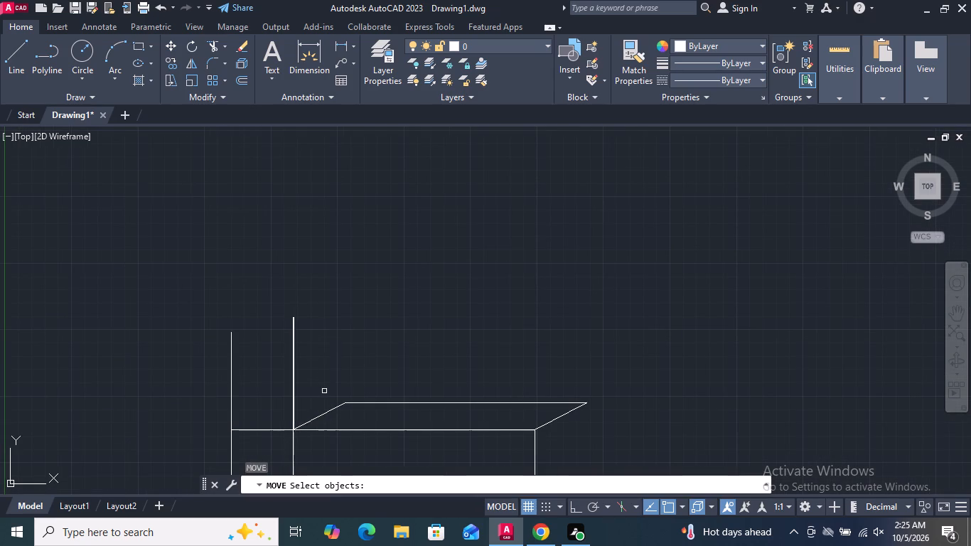
{"action": "scroll", "coordinate": [324, 390], "scroll_direction": "up", "scroll_amount": 3}
{"action": "scroll", "coordinate": [323, 380], "scroll_direction": "down", "scroll_amount": 2}
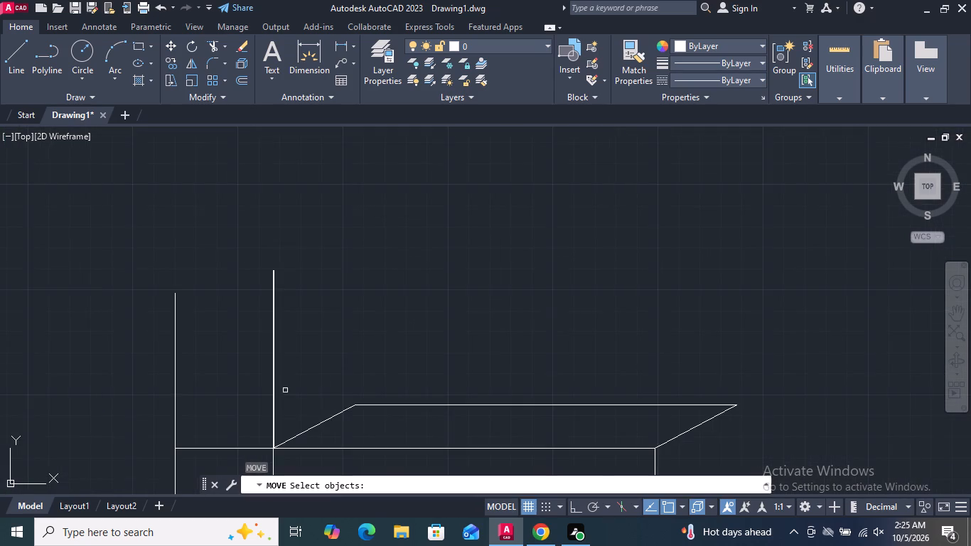
{"action": "scroll", "coordinate": [283, 389], "scroll_direction": "up", "scroll_amount": 4}
{"action": "scroll", "coordinate": [311, 287], "scroll_direction": "down", "scroll_amount": 3}
{"action": "scroll", "coordinate": [286, 390], "scroll_direction": "up", "scroll_amount": 4}
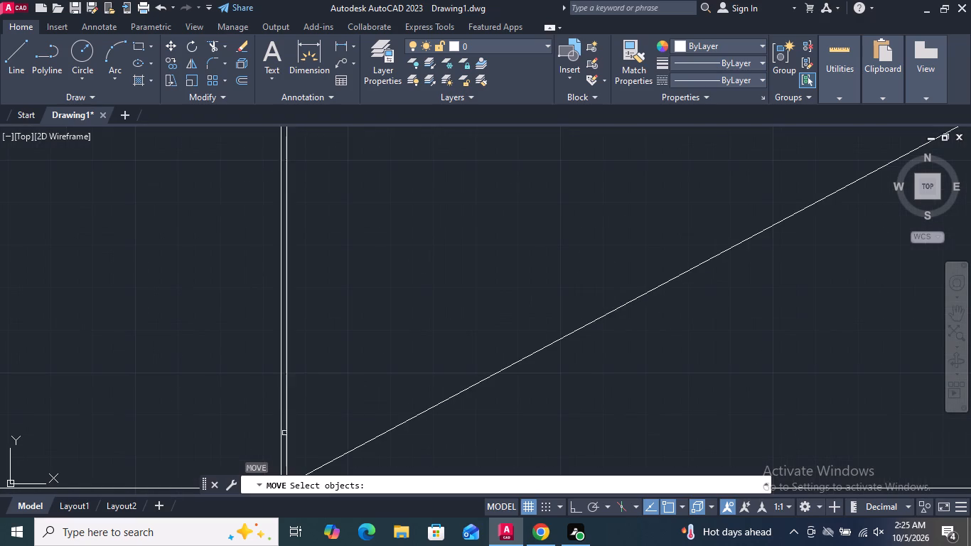
{"action": "scroll", "coordinate": [343, 297], "scroll_direction": "down", "scroll_amount": 3}
{"action": "scroll", "coordinate": [326, 341], "scroll_direction": "up", "scroll_amount": 7}
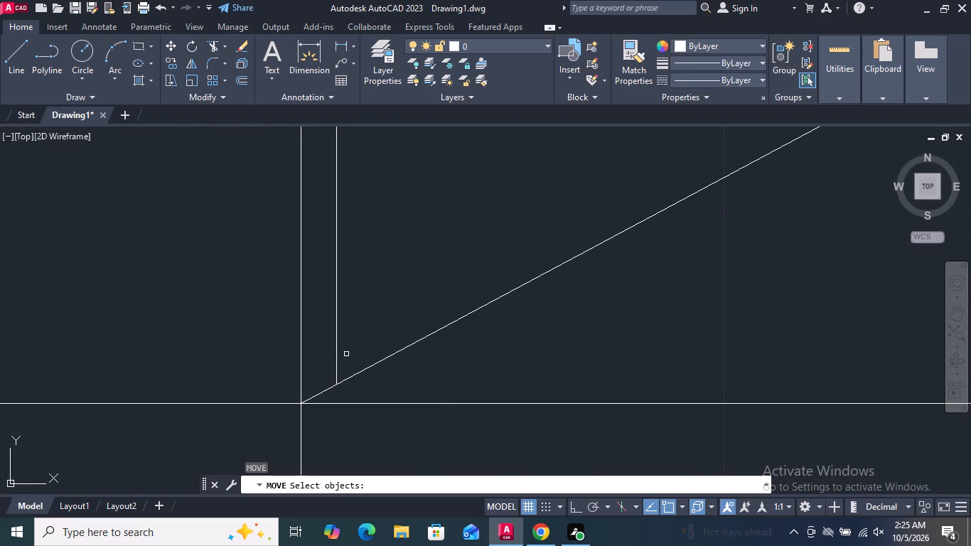
{"action": "left_click", "coordinate": [337, 357]}
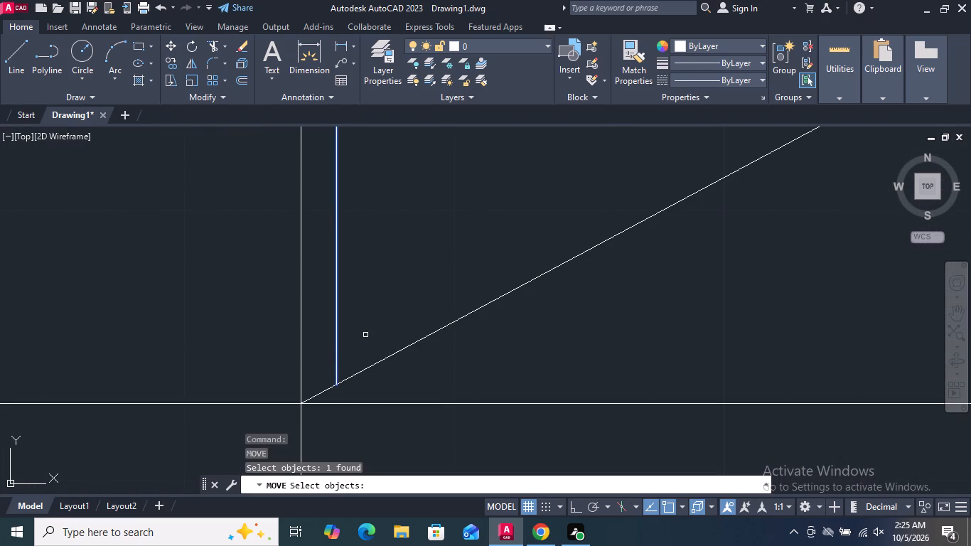
{"action": "key", "text": "Return"}
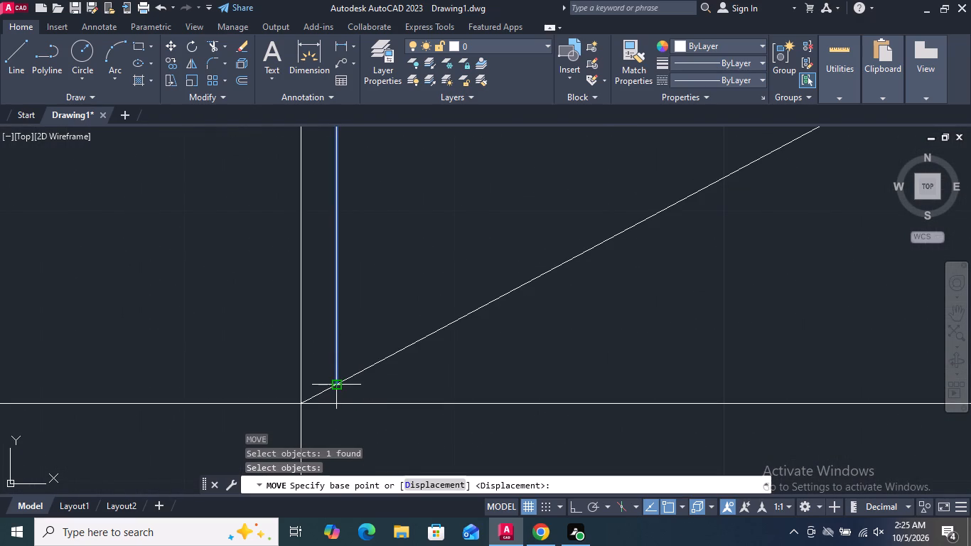
{"action": "left_click", "coordinate": [334, 385]}
{"action": "left_click", "coordinate": [387, 357]}
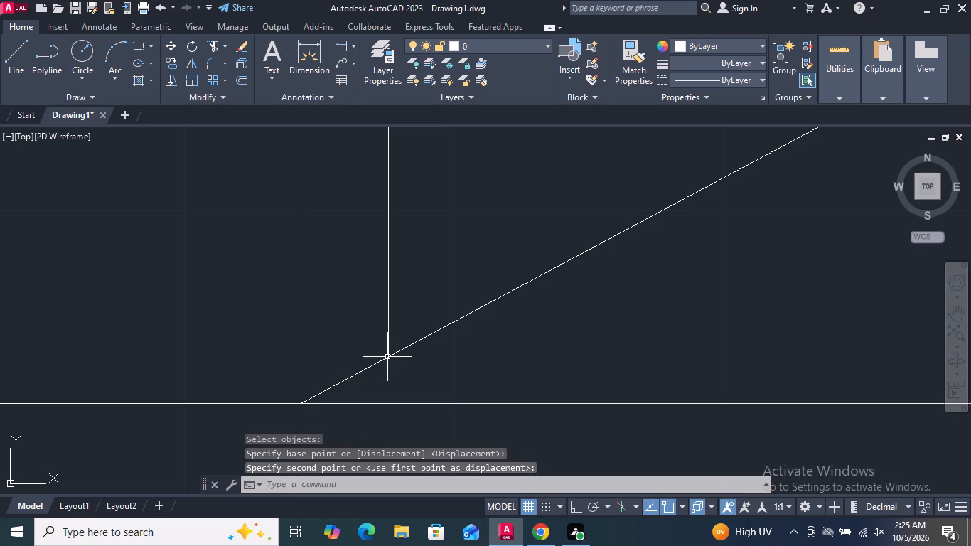
Move the same offset vertical line once more by its lower end, a little farther up the left slanted line.
{"action": "key", "text": "Return"}
{"action": "scroll", "coordinate": [371, 382], "scroll_direction": "down", "scroll_amount": 11}
{"action": "scroll", "coordinate": [394, 371], "scroll_direction": "up", "scroll_amount": 4}
{"action": "middle_click_drag", "start_coordinate": [345, 383], "coordinate": [345, 376]}
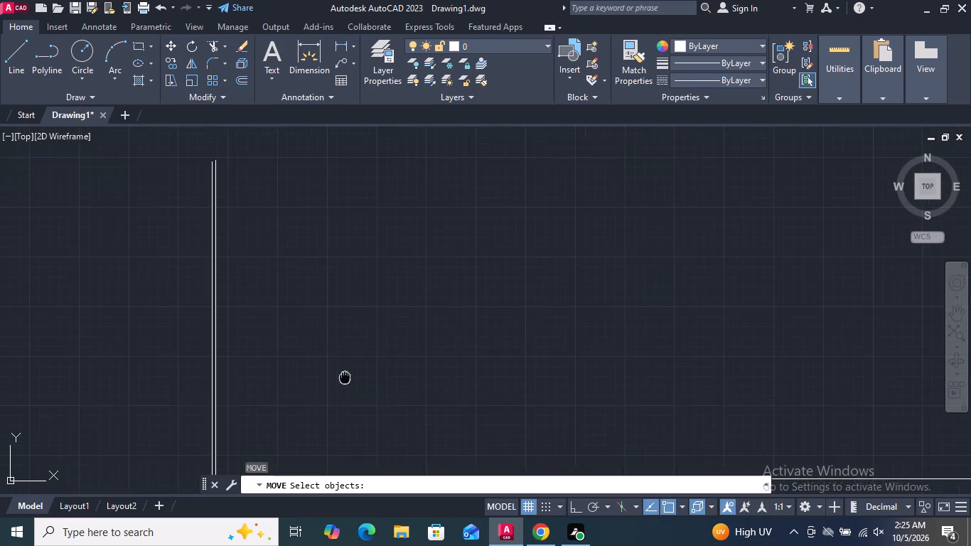
{"action": "middle_click_drag", "start_coordinate": [345, 376], "coordinate": [436, 333]}
{"action": "scroll", "coordinate": [436, 333], "scroll_direction": "down", "scroll_amount": 1}
{"action": "middle_click_drag", "start_coordinate": [424, 369], "coordinate": [387, 304]}
{"action": "scroll", "coordinate": [382, 305], "scroll_direction": "down", "scroll_amount": 2}
{"action": "middle_click_drag", "start_coordinate": [476, 382], "coordinate": [437, 382]}
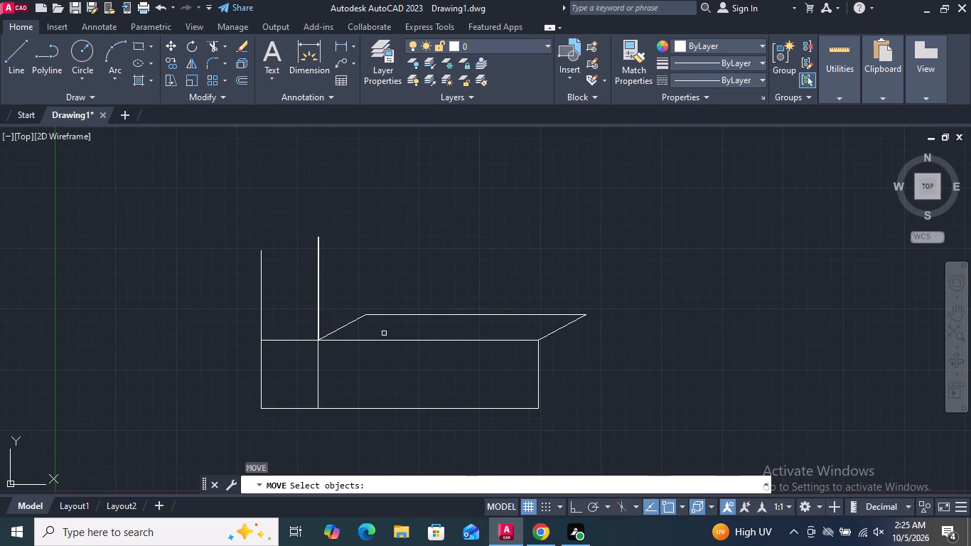
{"action": "scroll", "coordinate": [349, 296], "scroll_direction": "up", "scroll_amount": 2}
{"action": "scroll", "coordinate": [286, 346], "scroll_direction": "up", "scroll_amount": 2}
{"action": "scroll", "coordinate": [297, 282], "scroll_direction": "down", "scroll_amount": 2}
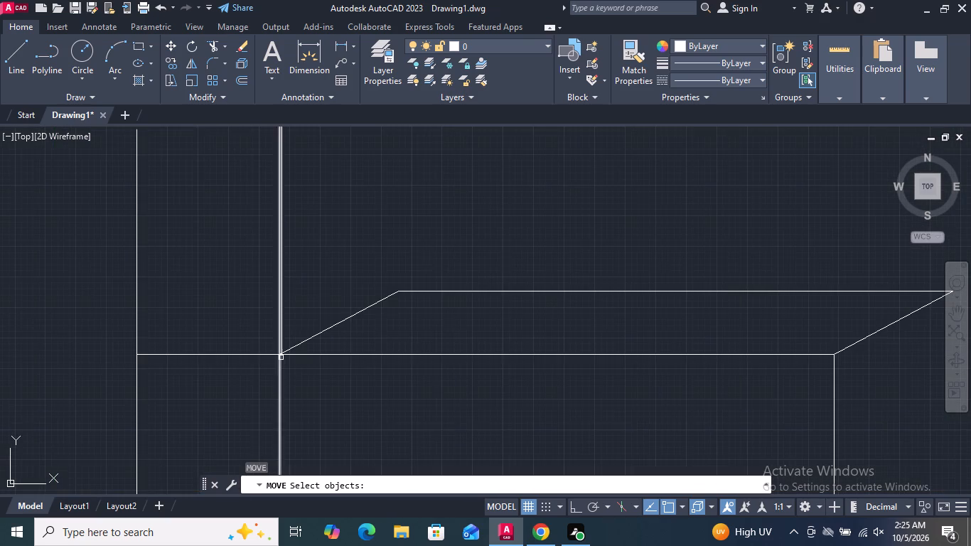
{"action": "scroll", "coordinate": [280, 352], "scroll_direction": "up", "scroll_amount": 8}
{"action": "left_click", "coordinate": [315, 284]}
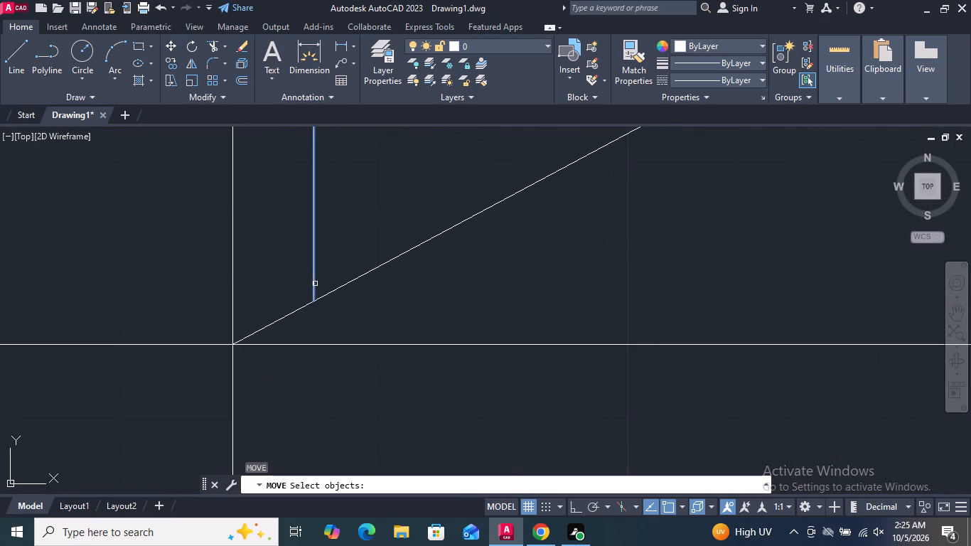
{"action": "key", "text": "Return"}
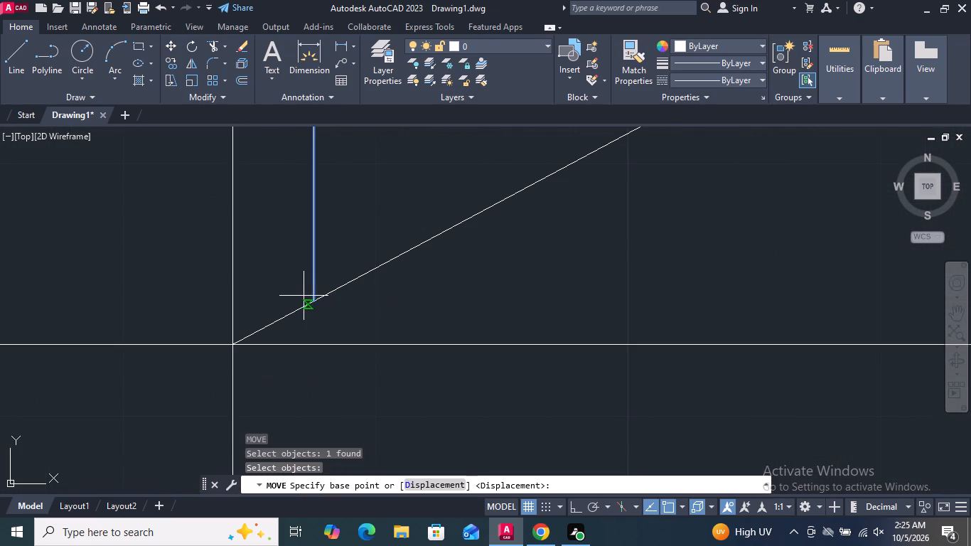
{"action": "left_click", "coordinate": [311, 297]}
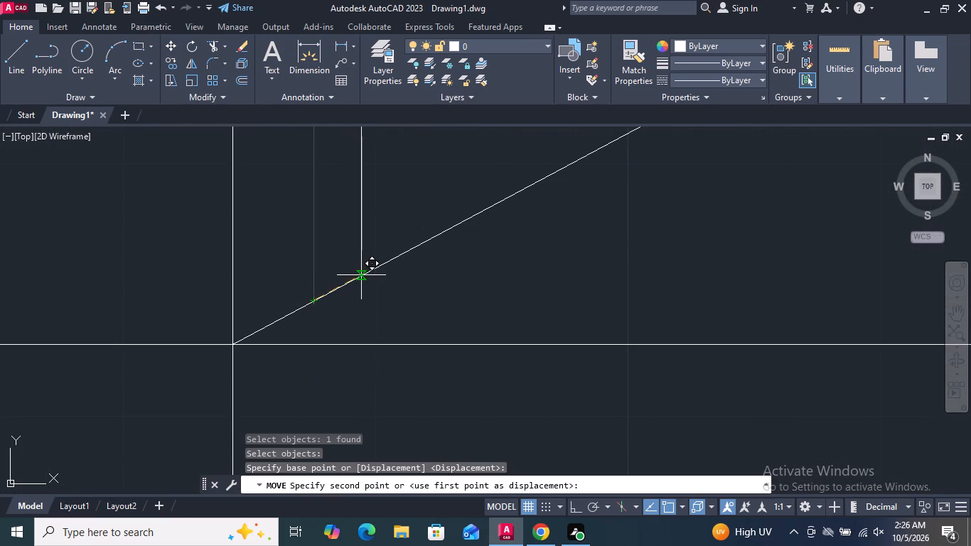
{"action": "left_click", "coordinate": [365, 274]}
{"action": "key", "text": "Return"}
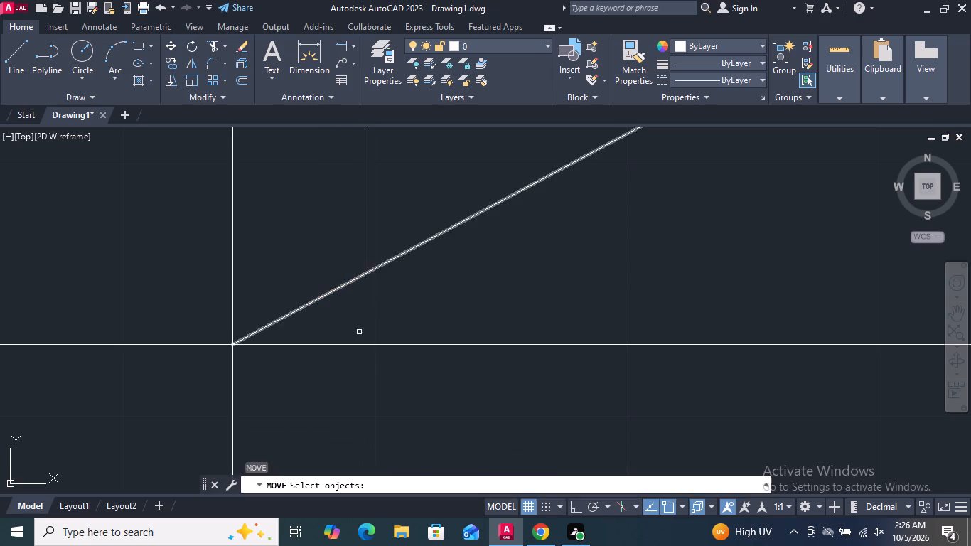
{"action": "scroll", "coordinate": [325, 358], "scroll_direction": "down", "scroll_amount": 9}
{"action": "key", "text": "Return"}
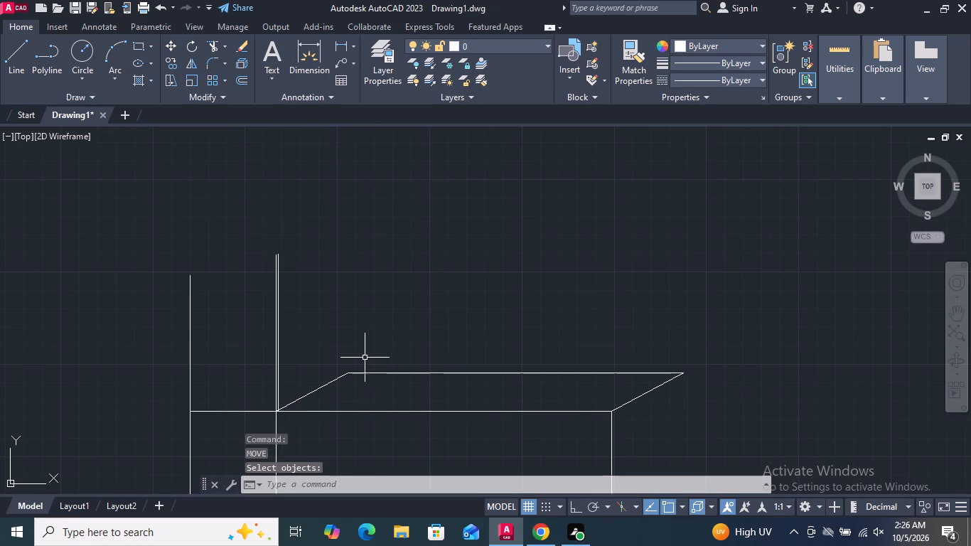
Draw a line from the offset vertical's top end to a point directly above the leftmost vertical, continuing down to that vertical's top endpoint.
{"action": "scroll", "coordinate": [366, 350], "scroll_direction": "down", "scroll_amount": 1}
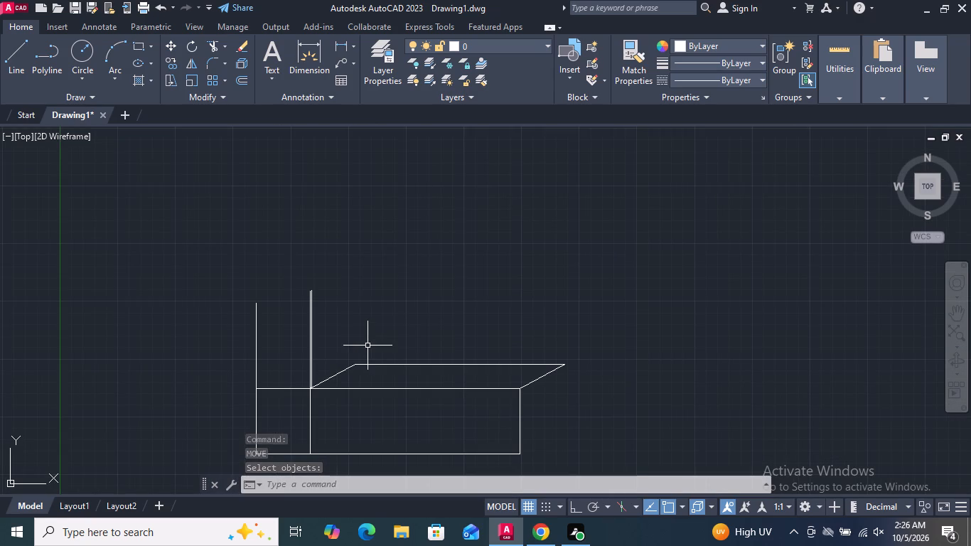
{"action": "scroll", "coordinate": [300, 299], "scroll_direction": "up", "scroll_amount": 3}
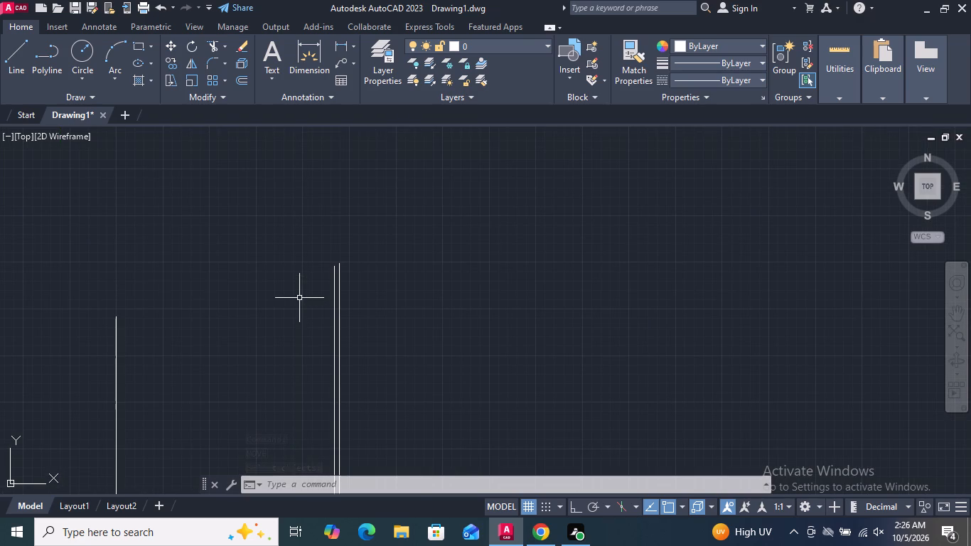
{"action": "left_click", "coordinate": [17, 54]}
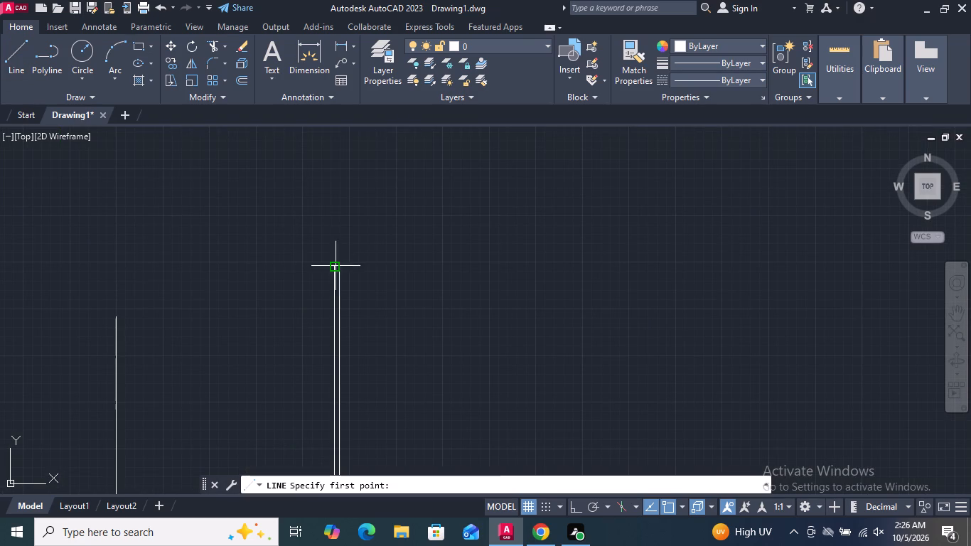
{"action": "scroll", "coordinate": [339, 279], "scroll_direction": "up", "scroll_amount": 4}
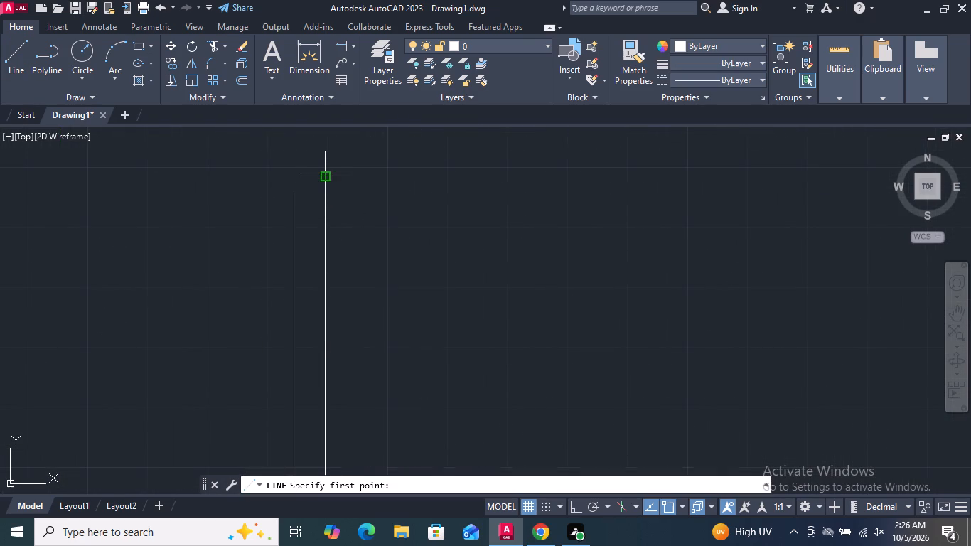
{"action": "left_click", "coordinate": [325, 178]}
{"action": "scroll", "coordinate": [368, 218], "scroll_direction": "down", "scroll_amount": 4}
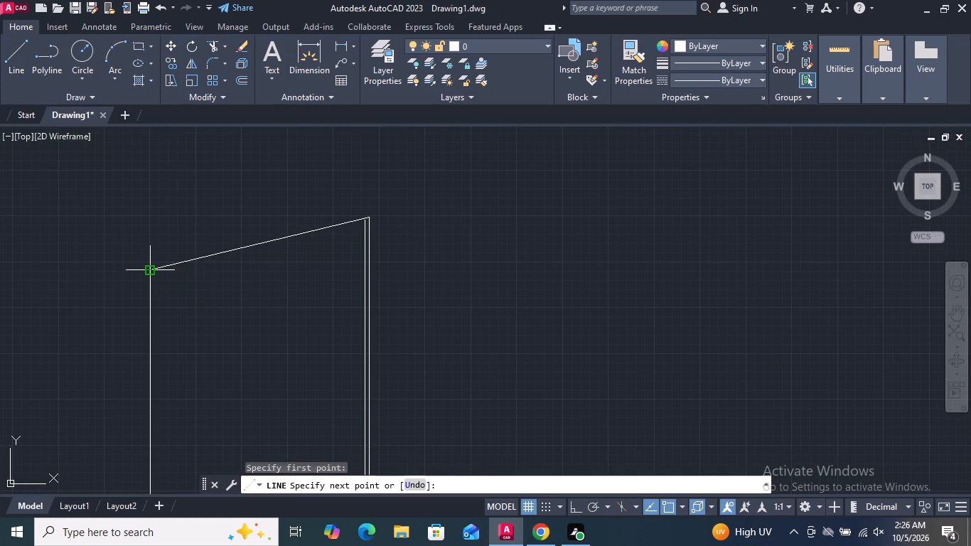
{"action": "scroll", "coordinate": [152, 272], "scroll_direction": "up", "scroll_amount": 1}
{"action": "scroll", "coordinate": [152, 274], "scroll_direction": "down", "scroll_amount": 3}
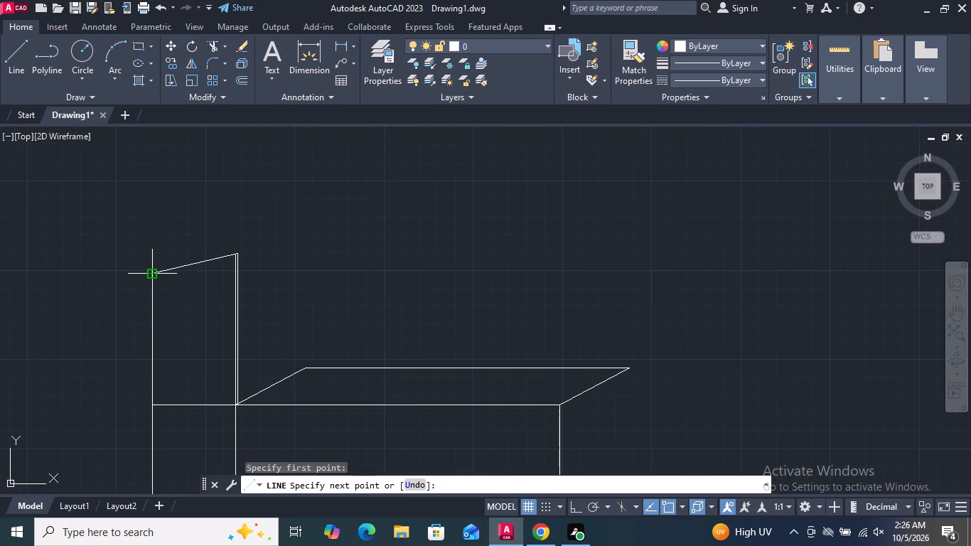
{"action": "scroll", "coordinate": [152, 275], "scroll_direction": "up", "scroll_amount": 3}
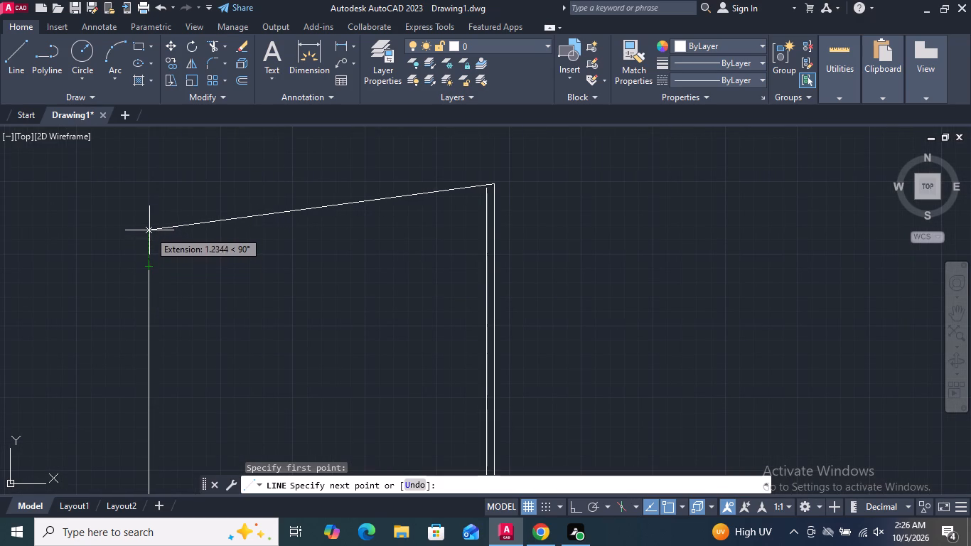
{"action": "left_click", "coordinate": [149, 225]}
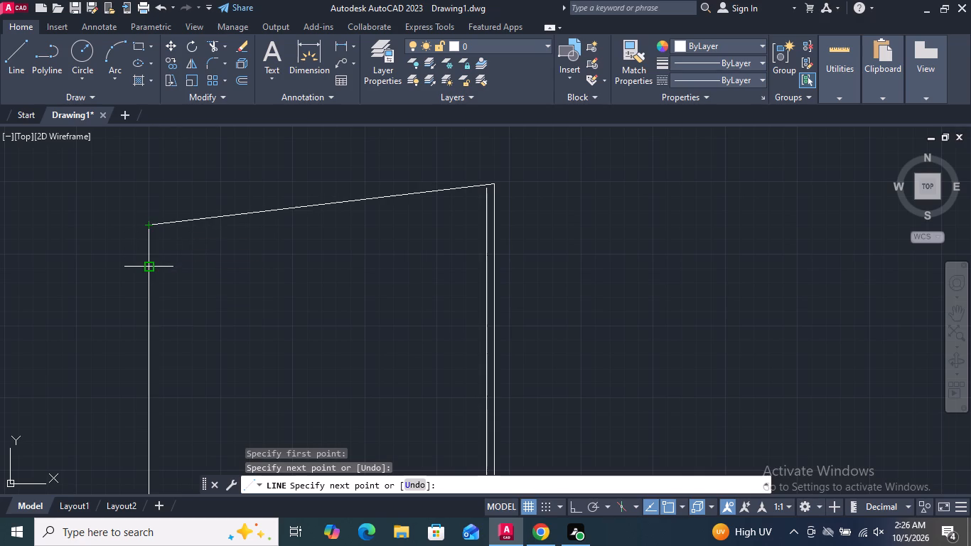
{"action": "left_click", "coordinate": [149, 268]}
{"action": "key", "text": "Return"}
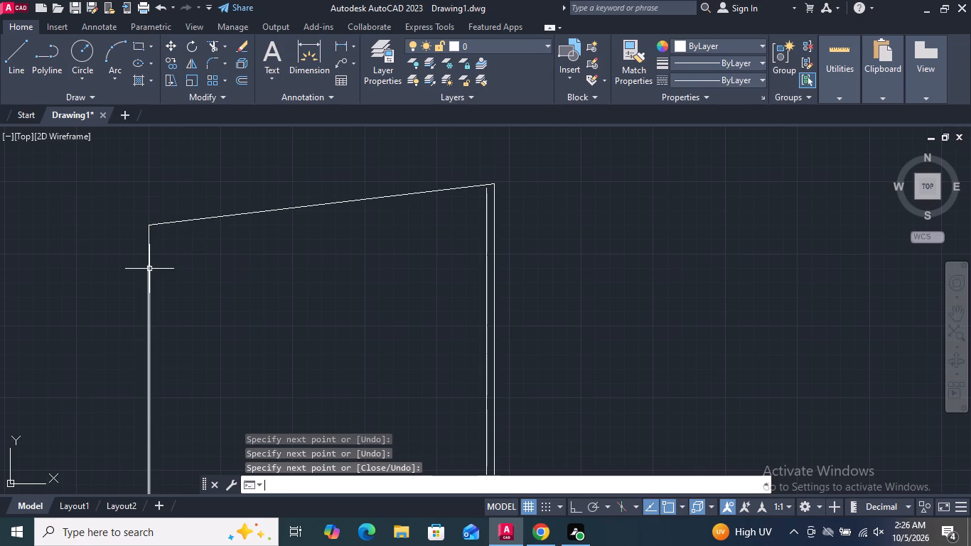
Extend the shorter vertical beside the offset line up to the sloping top line of the upright section.
{"action": "left_click", "coordinate": [227, 48]}
{"action": "left_click", "coordinate": [241, 97]}
{"action": "scroll", "coordinate": [558, 183], "scroll_direction": "up", "scroll_amount": 1}
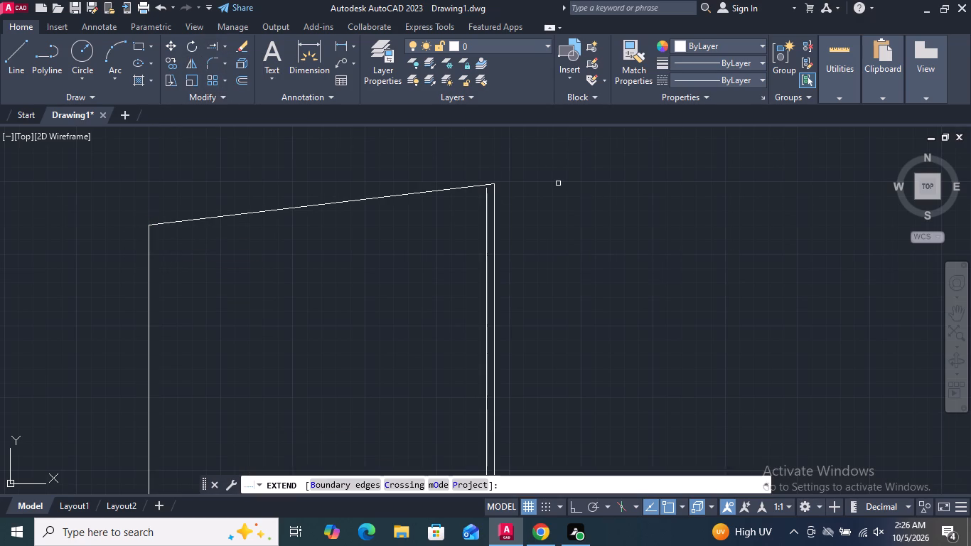
{"action": "scroll", "coordinate": [558, 183], "scroll_direction": "up", "scroll_amount": 2}
{"action": "scroll", "coordinate": [266, 154], "scroll_direction": "up", "scroll_amount": 4}
{"action": "scroll", "coordinate": [365, 213], "scroll_direction": "down", "scroll_amount": 2}
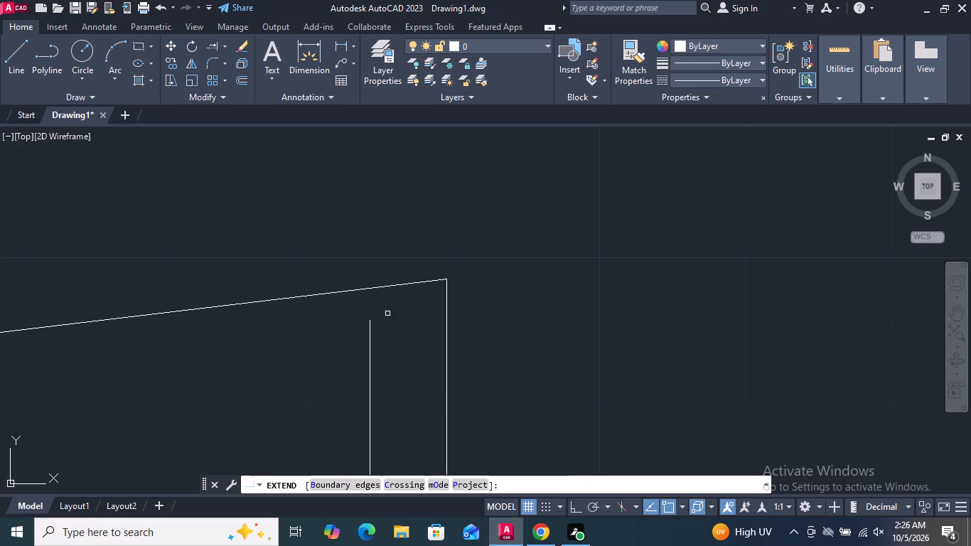
{"action": "left_click", "coordinate": [370, 326]}
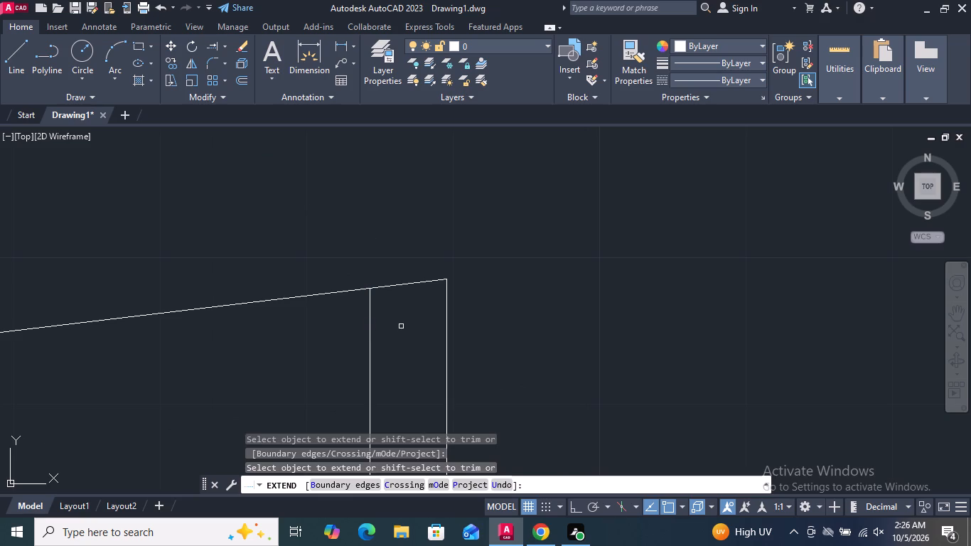
{"action": "key", "text": "Return"}
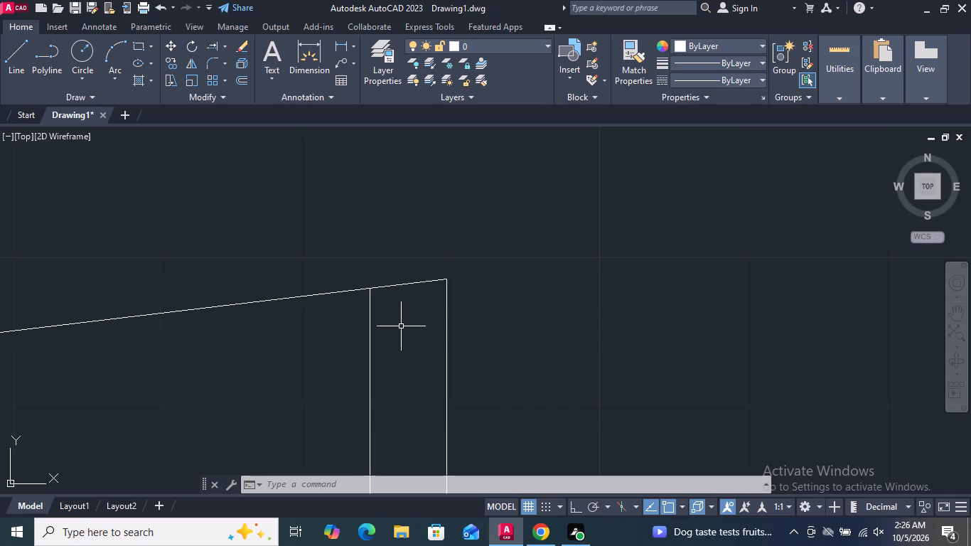
Draw a vertical line with Ortho on, straight up from the back-left corner of the block's top face to slightly above the upright section.
{"action": "scroll", "coordinate": [384, 289], "scroll_direction": "down", "scroll_amount": 5}
{"action": "scroll", "coordinate": [285, 215], "scroll_direction": "down", "scroll_amount": 5}
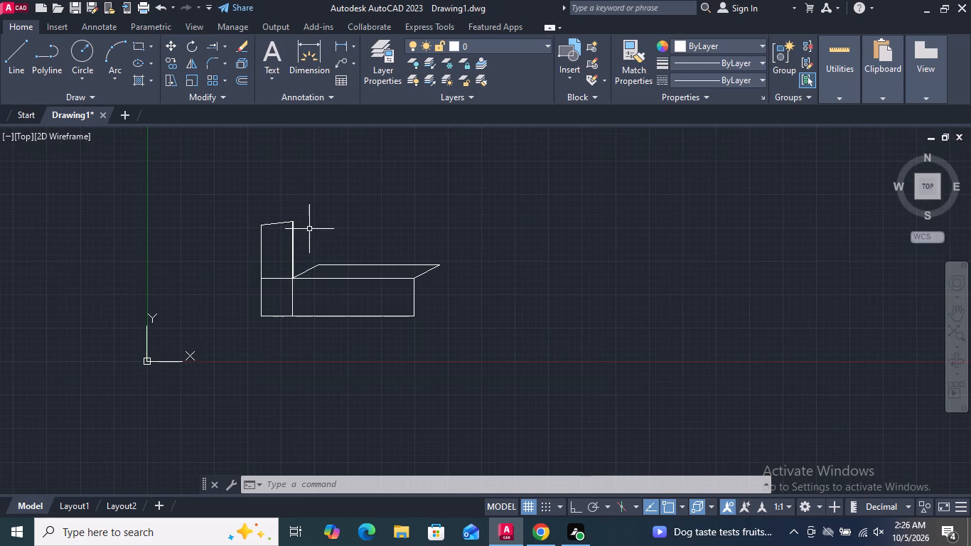
{"action": "middle_click_drag", "start_coordinate": [309, 235], "coordinate": [293, 262]}
{"action": "scroll", "coordinate": [299, 250], "scroll_direction": "up", "scroll_amount": 2}
{"action": "middle_click_drag", "start_coordinate": [294, 265], "coordinate": [307, 264]}
{"action": "scroll", "coordinate": [297, 259], "scroll_direction": "up", "scroll_amount": 1}
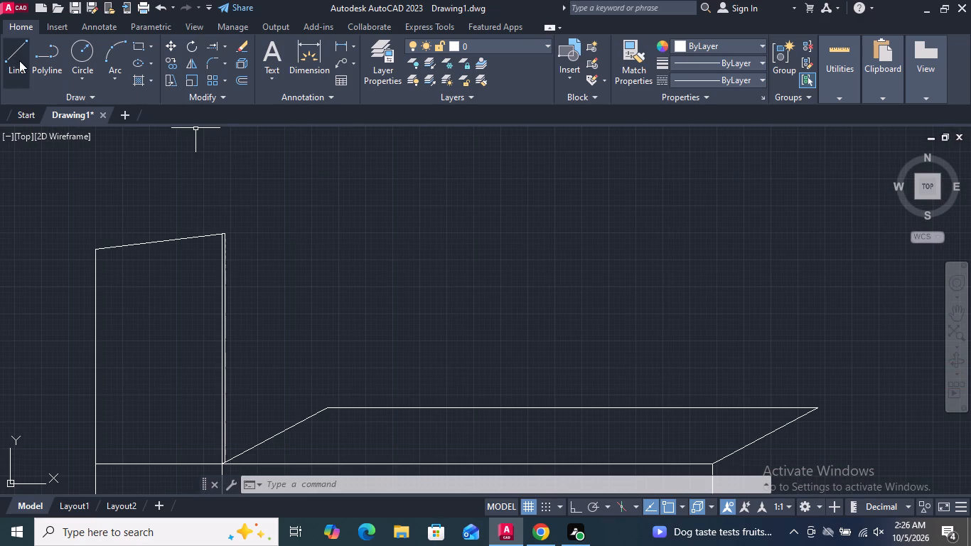
{"action": "left_click", "coordinate": [19, 59]}
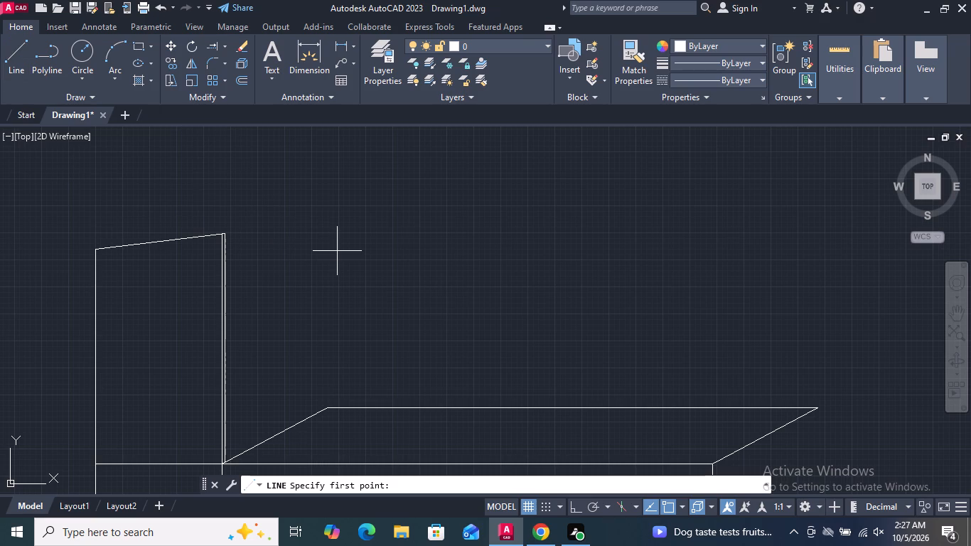
{"action": "left_click", "coordinate": [326, 407]}
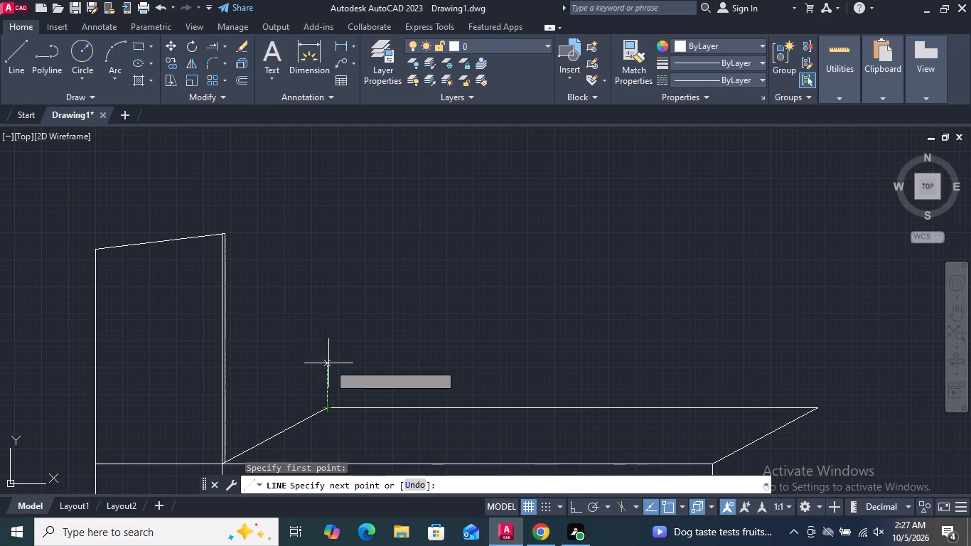
{"action": "scroll", "coordinate": [329, 360], "scroll_direction": "down", "scroll_amount": 2}
{"action": "scroll", "coordinate": [330, 357], "scroll_direction": "up", "scroll_amount": 1}
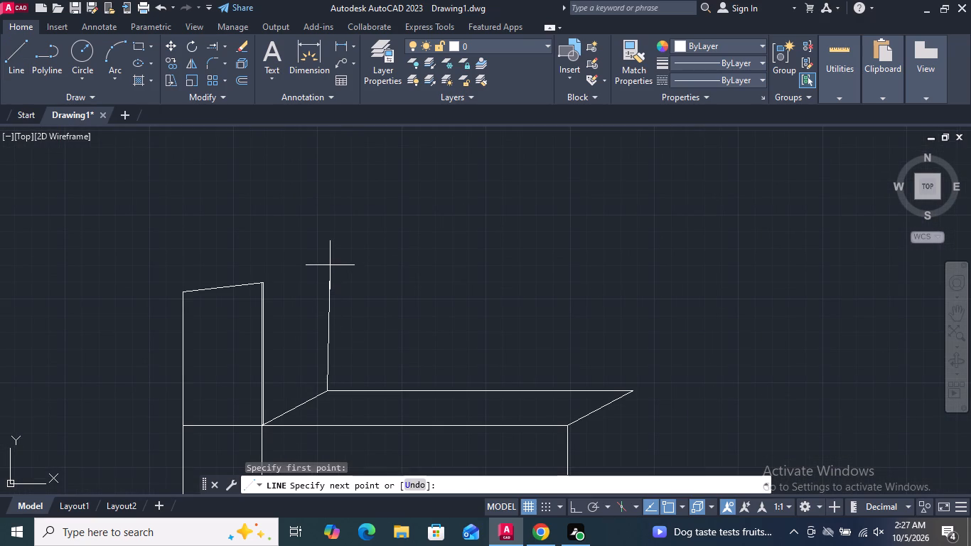
{"action": "left_click", "coordinate": [577, 503]}
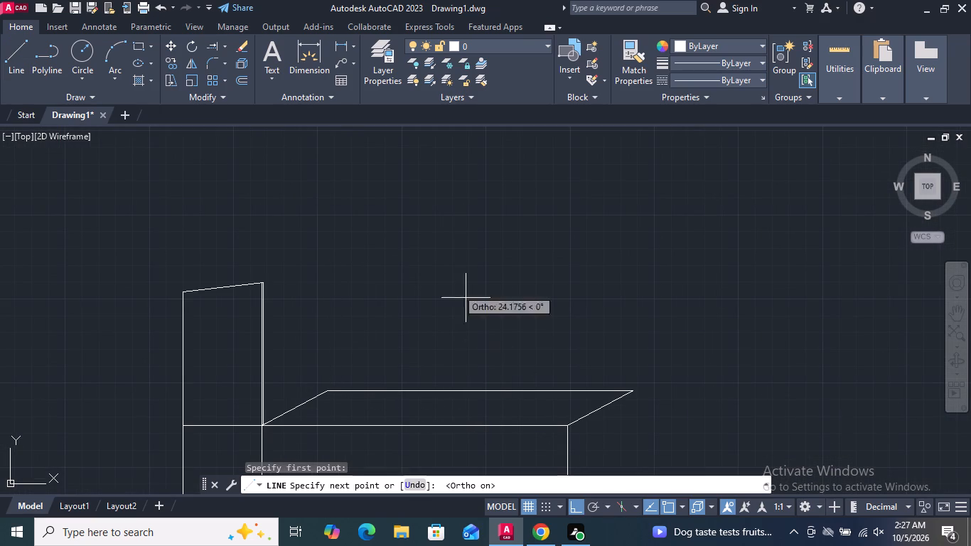
{"action": "scroll", "coordinate": [320, 224], "scroll_direction": "up", "scroll_amount": 3}
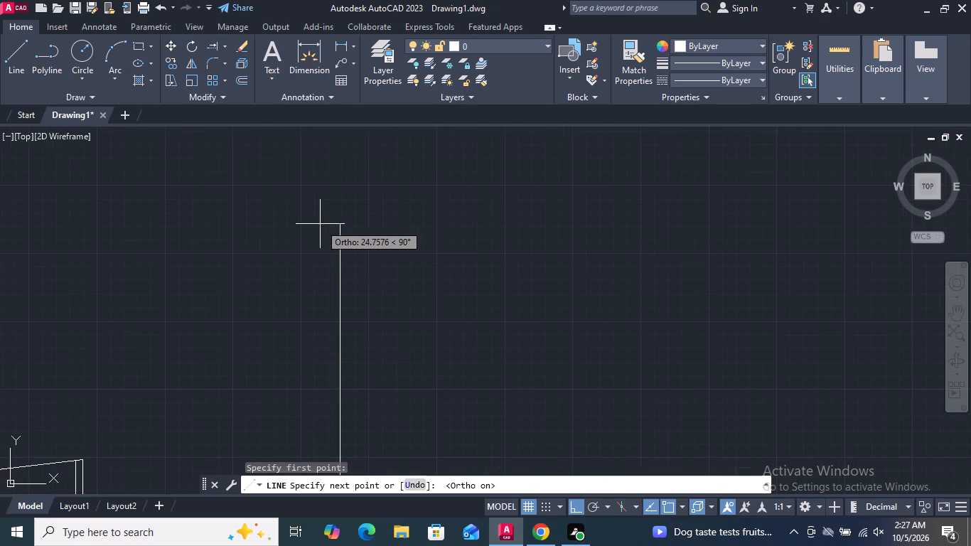
{"action": "scroll", "coordinate": [320, 224], "scroll_direction": "down", "scroll_amount": 1}
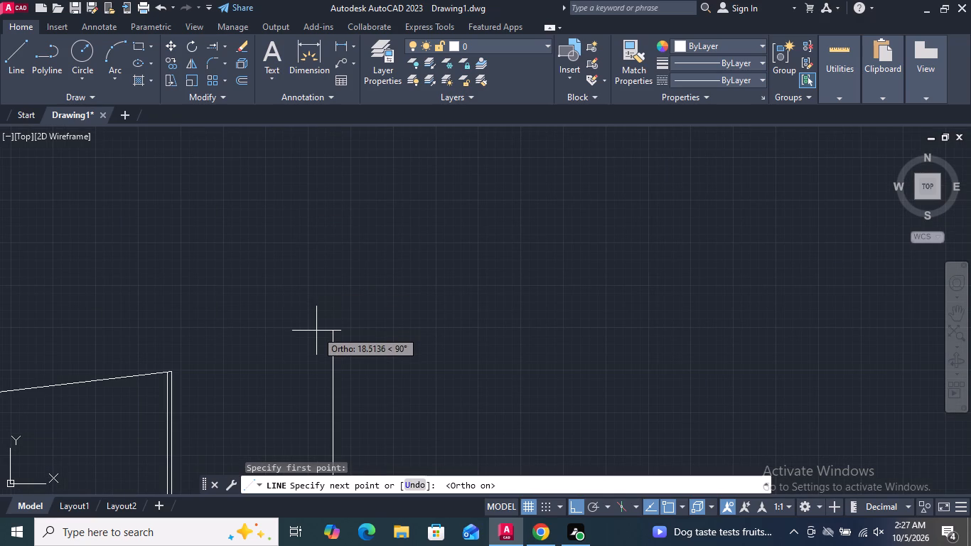
{"action": "left_click", "coordinate": [316, 346]}
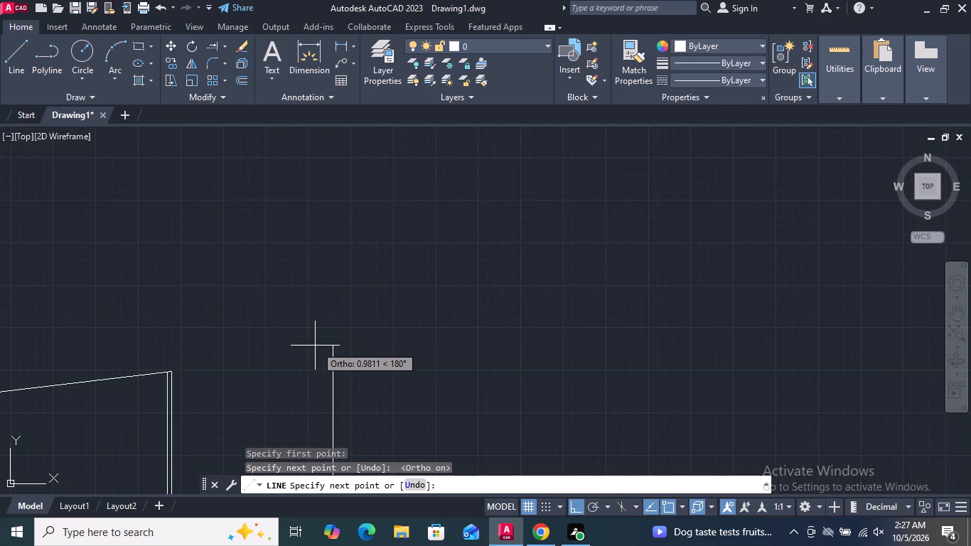
With Ortho off, continue the line from the new vertical's top down the slope to the top end of the offset vertical.
{"action": "left_click", "coordinate": [576, 511]}
{"action": "scroll", "coordinate": [244, 372], "scroll_direction": "up", "scroll_amount": 3}
{"action": "scroll", "coordinate": [340, 312], "scroll_direction": "down", "scroll_amount": 2}
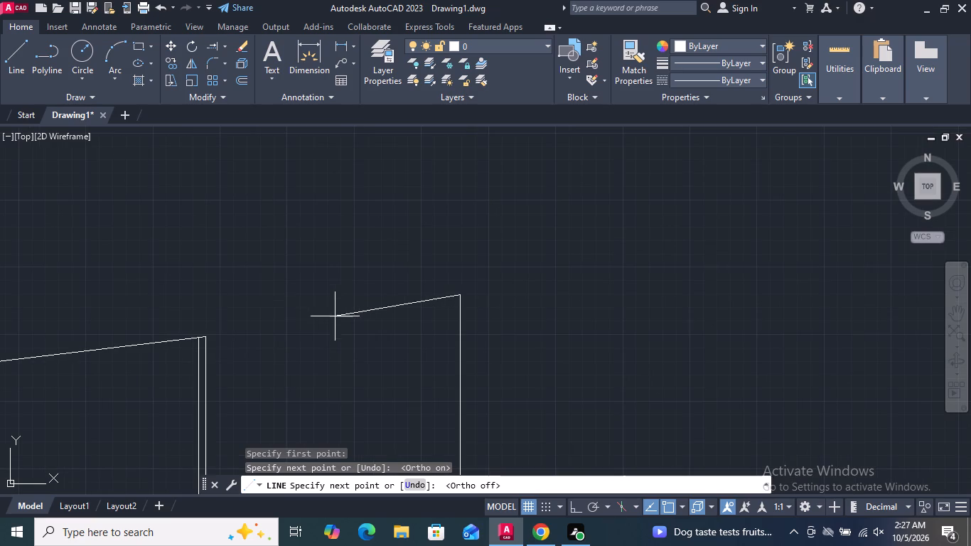
{"action": "left_click", "coordinate": [206, 333]}
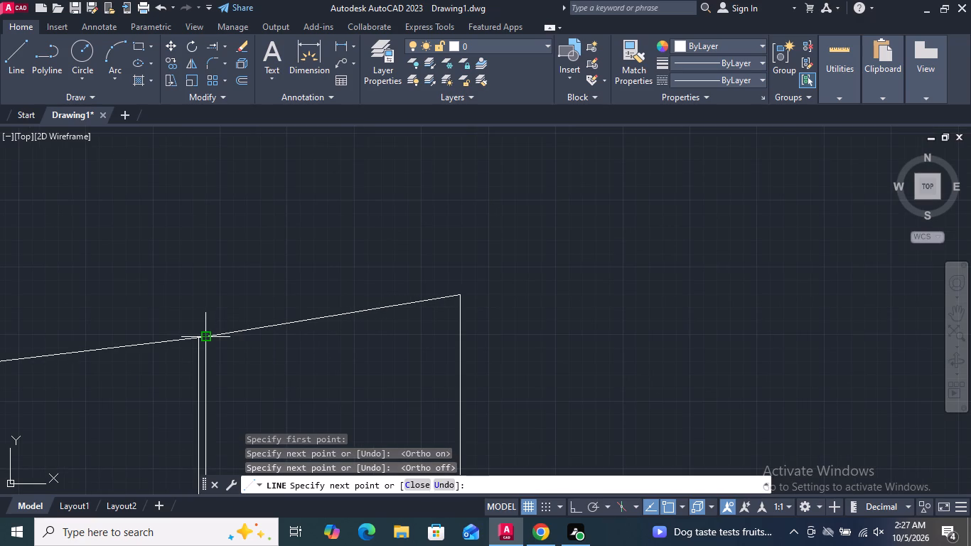
{"action": "key", "text": "Return"}
{"action": "scroll", "coordinate": [156, 362], "scroll_direction": "down", "scroll_amount": 4}
{"action": "middle_click_drag", "start_coordinate": [279, 291], "coordinate": [306, 234]}
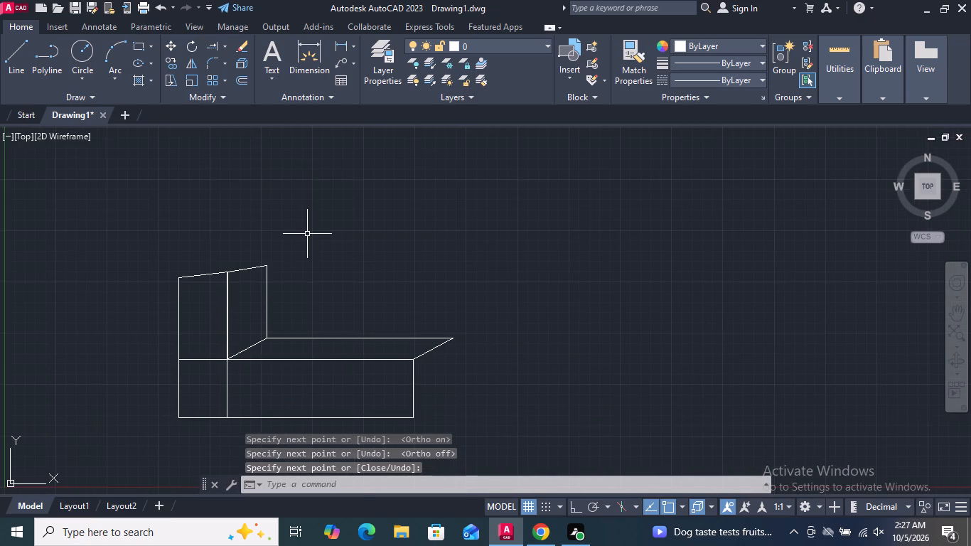
With Ortho on, draw a line from the midpoint of the new sloping top edge about halfway down, continuing horizontally about 40 units to the right.
{"action": "scroll", "coordinate": [251, 290], "scroll_direction": "up", "scroll_amount": 2}
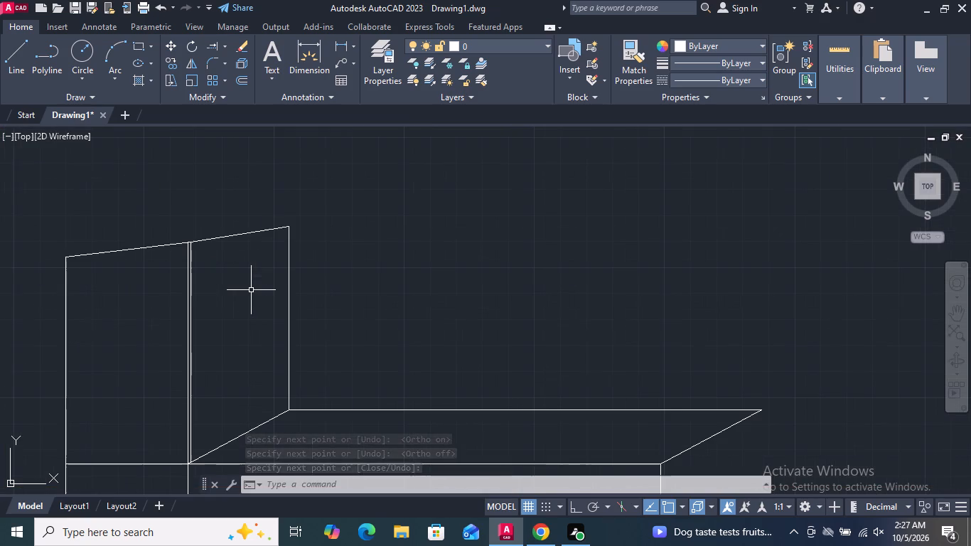
{"action": "left_click", "coordinate": [570, 504]}
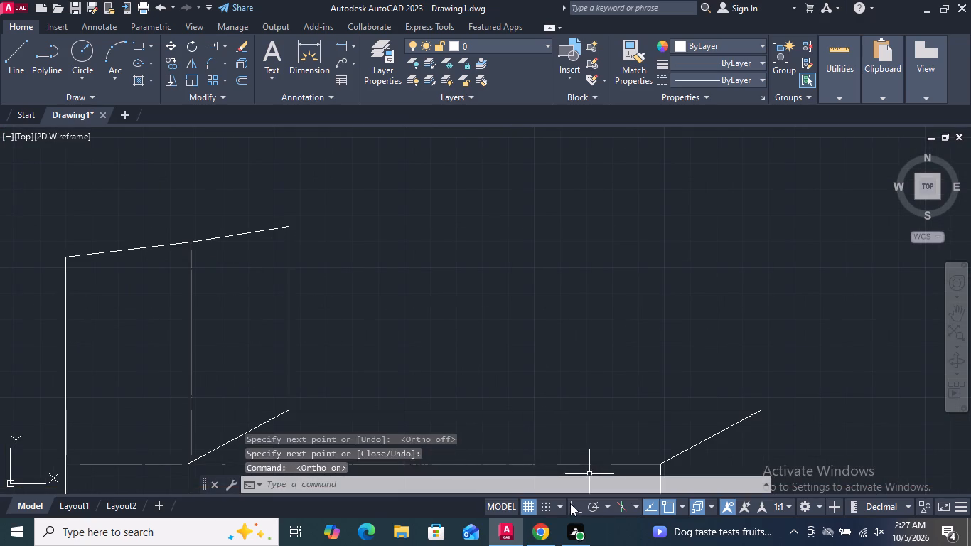
{"action": "left_click", "coordinate": [12, 62]}
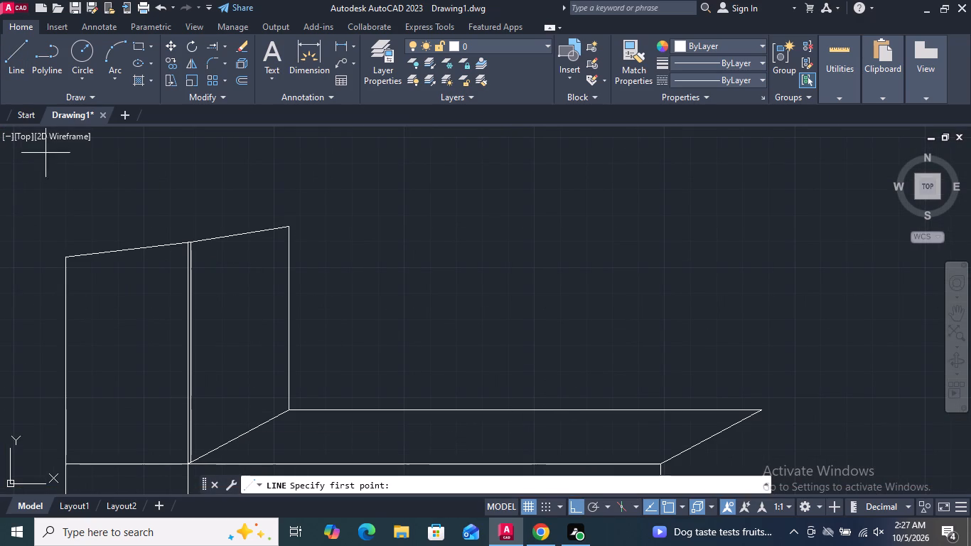
{"action": "left_click", "coordinate": [238, 237]}
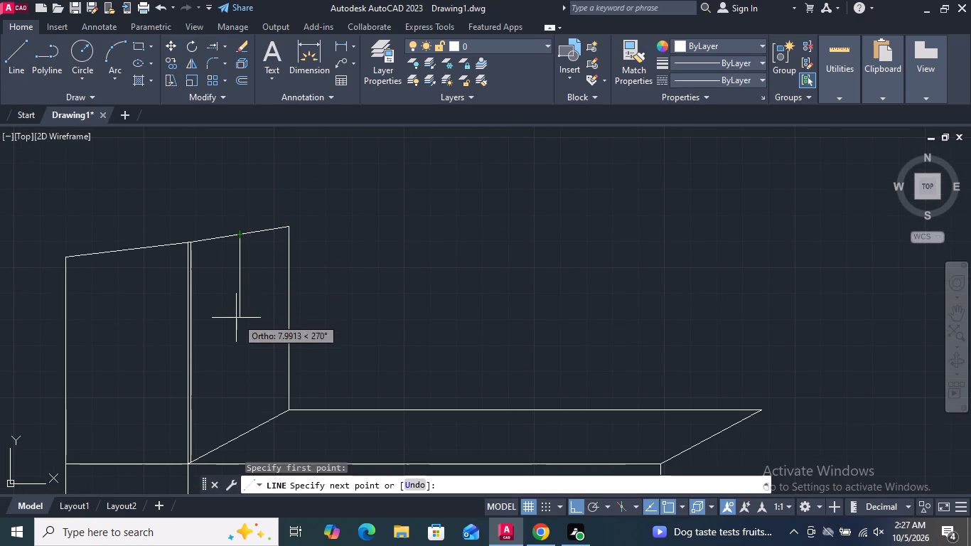
{"action": "left_click", "coordinate": [236, 325]}
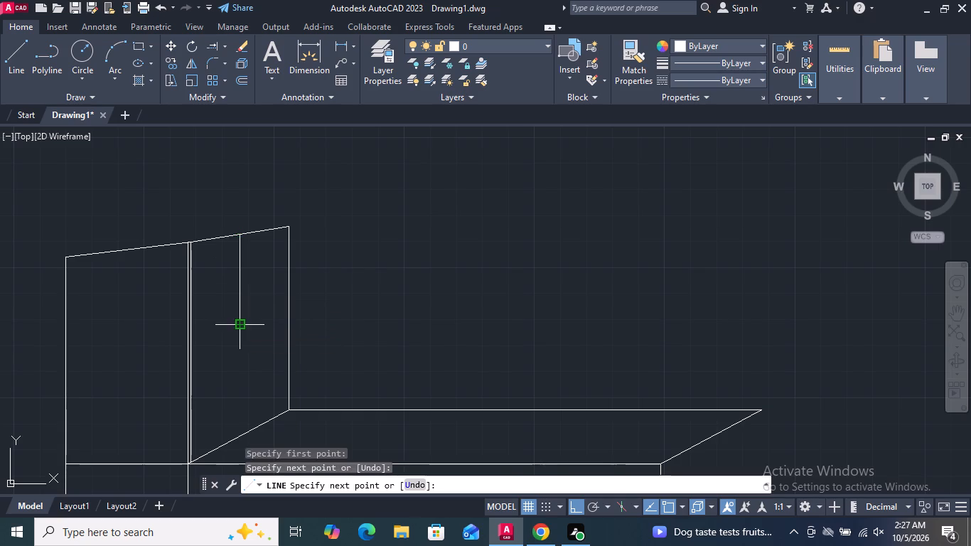
{"action": "scroll", "coordinate": [239, 320], "scroll_direction": "down", "scroll_amount": 1}
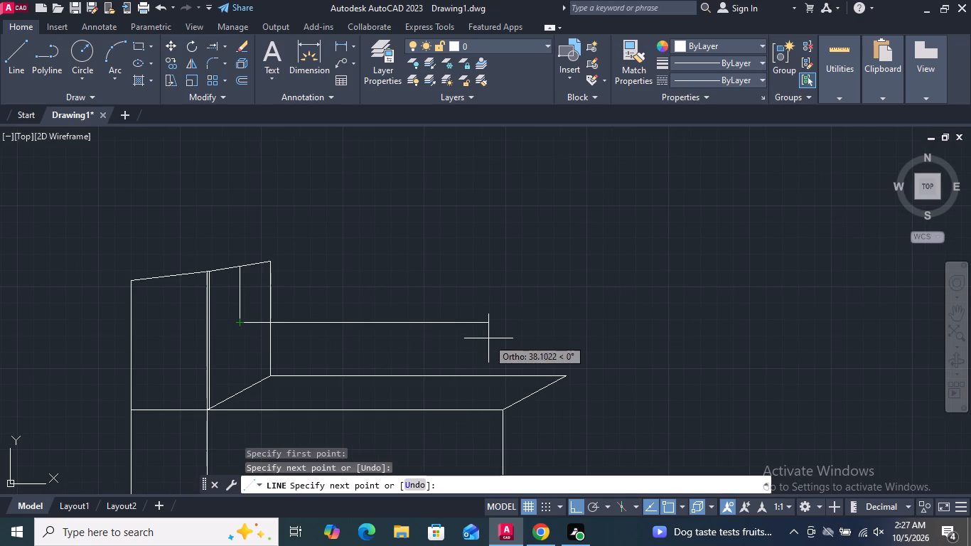
{"action": "scroll", "coordinate": [491, 337], "scroll_direction": "down", "scroll_amount": 1}
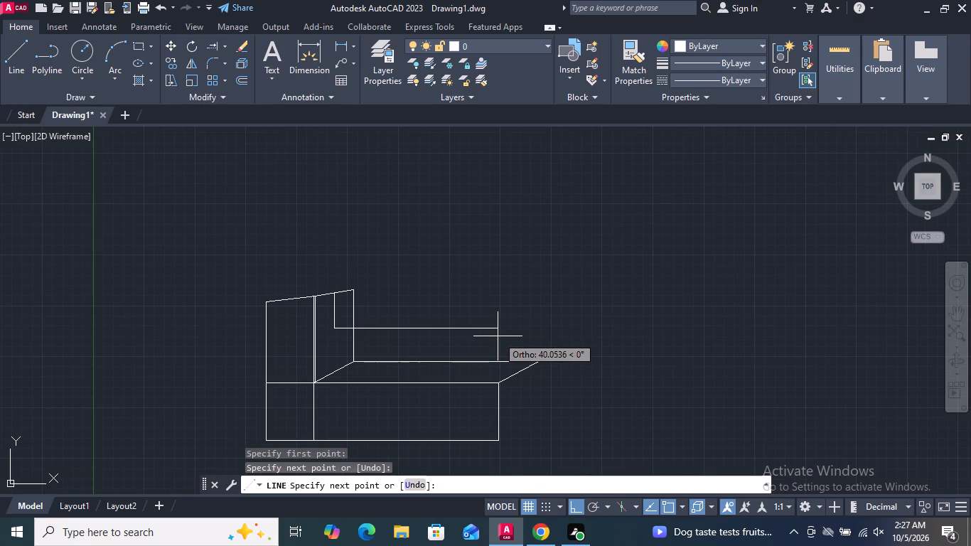
{"action": "left_click", "coordinate": [498, 336]}
With Ortho off, continue from the horizontal line's right end with a short segment slanting slightly upward to the right.
{"action": "scroll", "coordinate": [503, 333], "scroll_direction": "up", "scroll_amount": 3}
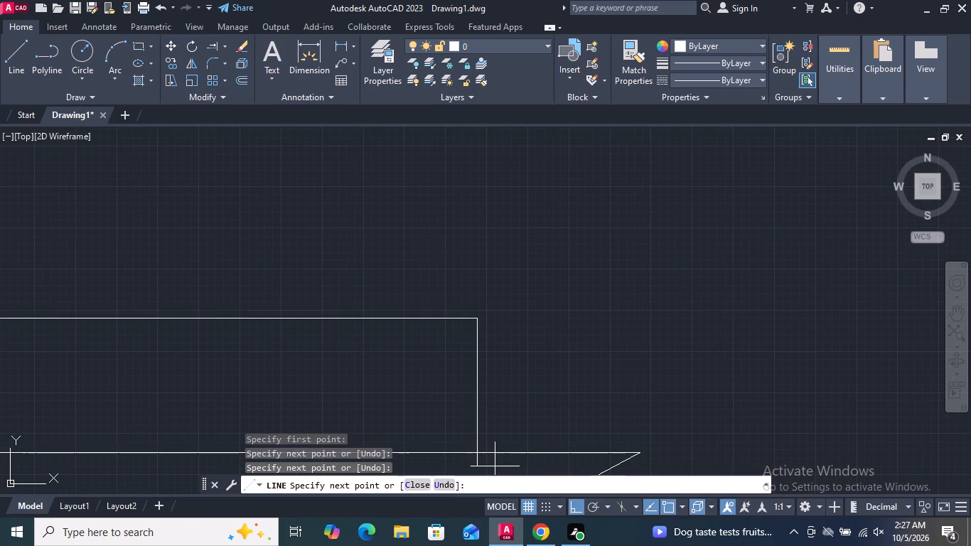
{"action": "left_click", "coordinate": [577, 511]}
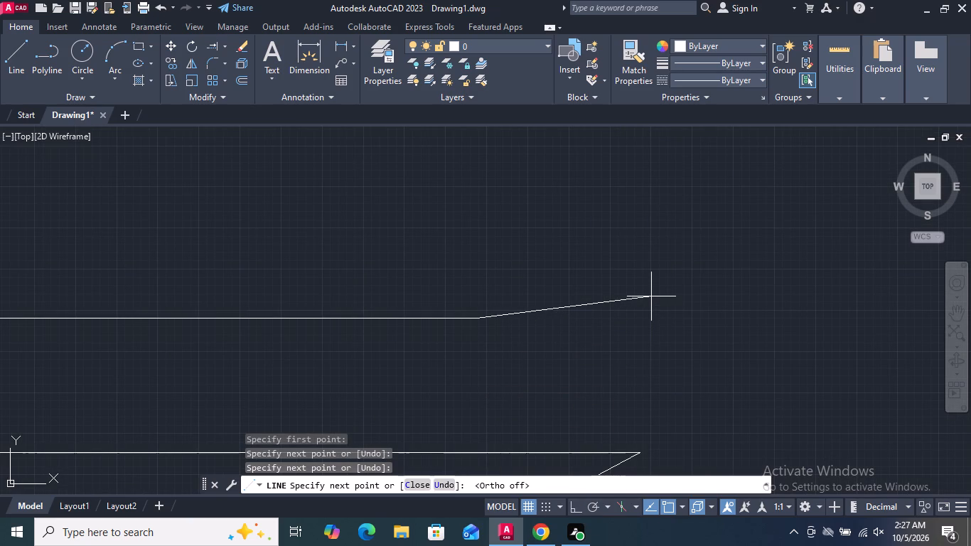
{"action": "left_click", "coordinate": [567, 302]}
{"action": "scroll", "coordinate": [567, 308], "scroll_direction": "down", "scroll_amount": 2}
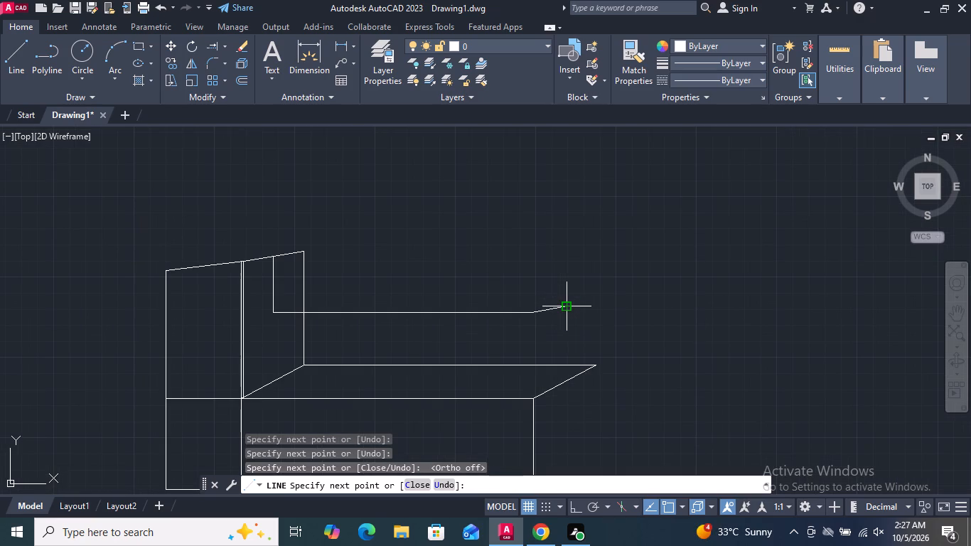
{"action": "key", "text": "Return"}
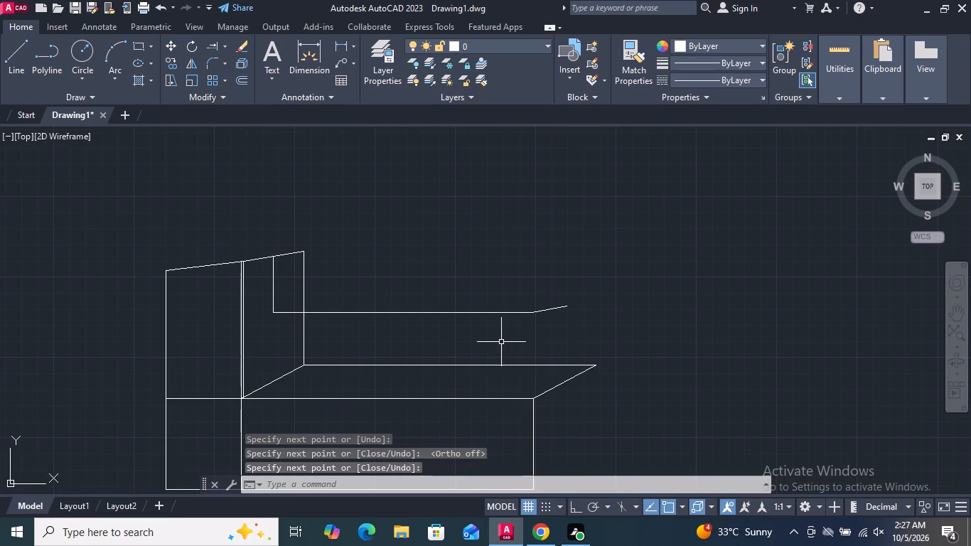
With Ortho on, draw a horizontal line from the sloping top edge's midpoint rightward, ending nearly above the short slanted segment's far end.
{"action": "left_click", "coordinate": [6, 55]}
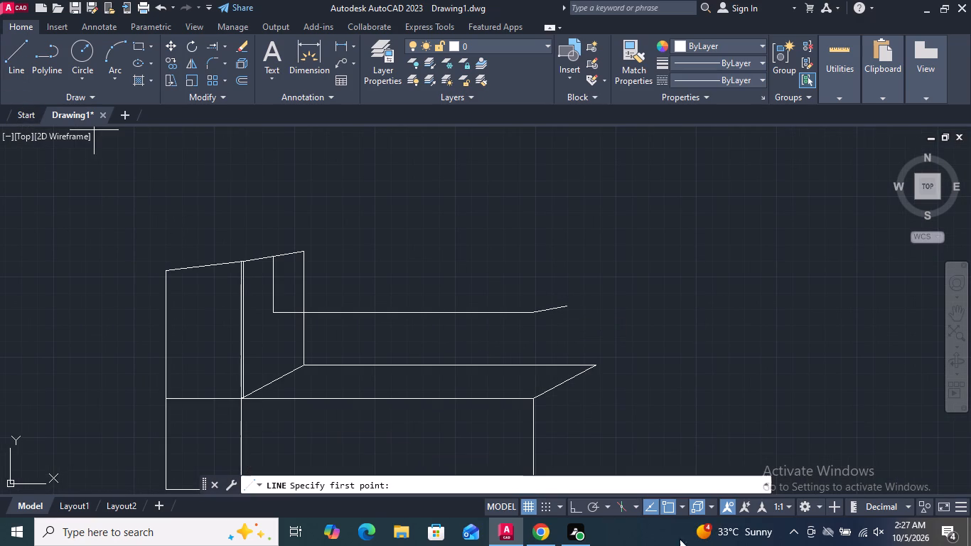
{"action": "left_click", "coordinate": [574, 503]}
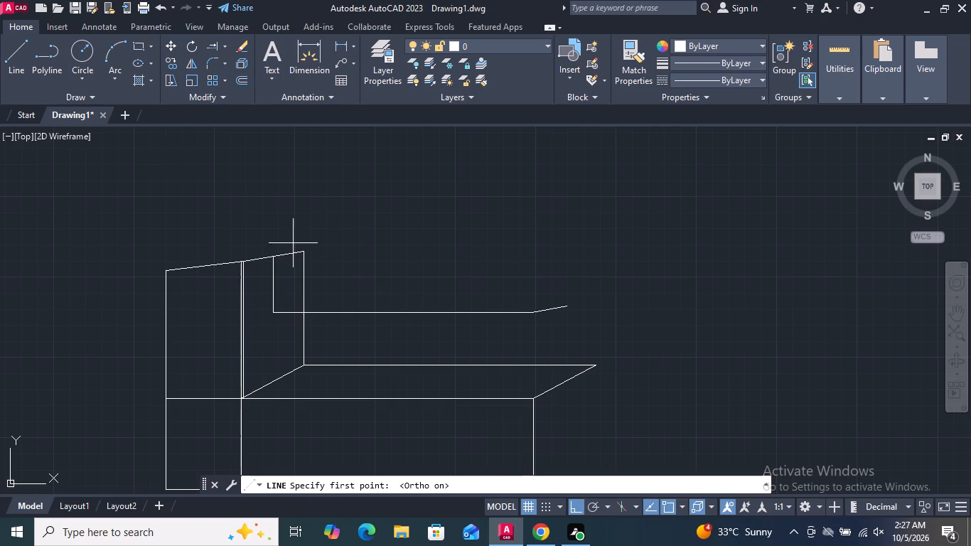
{"action": "left_click", "coordinate": [270, 254]}
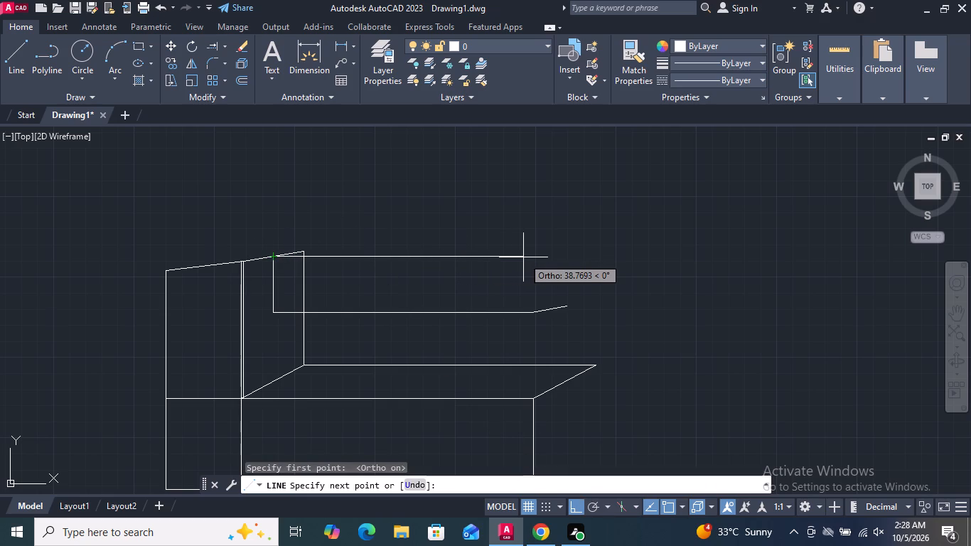
{"action": "scroll", "coordinate": [526, 257], "scroll_direction": "up", "scroll_amount": 2}
{"action": "left_click", "coordinate": [623, 263]}
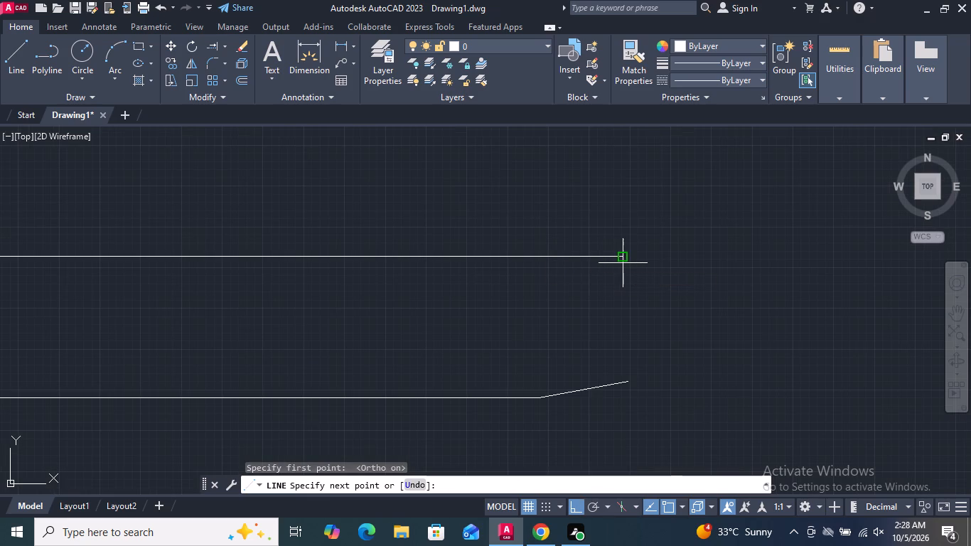
{"action": "key", "text": "Return"}
Draw a vertical line from the start of the short slanted segment up to the upper horizontal line.
{"action": "left_click", "coordinate": [13, 54]}
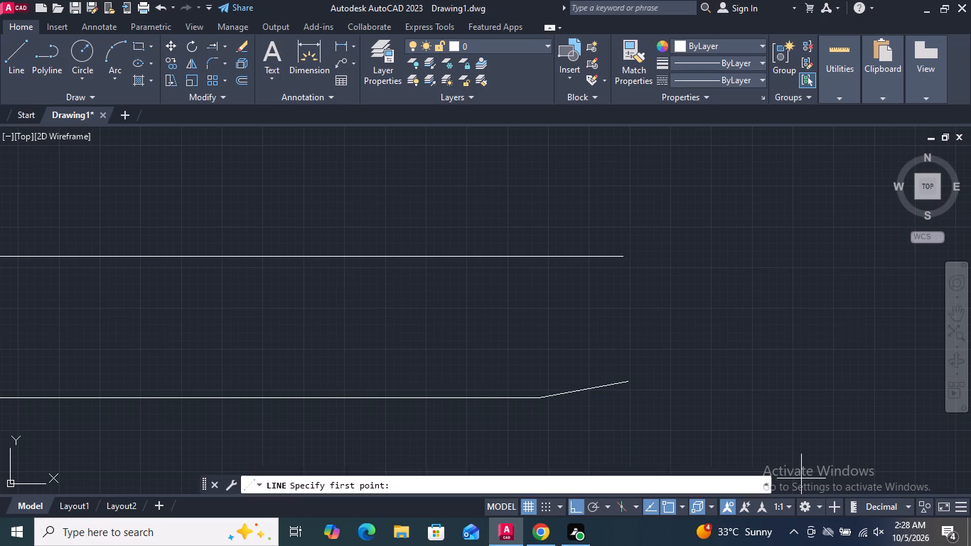
{"action": "left_click", "coordinate": [542, 400]}
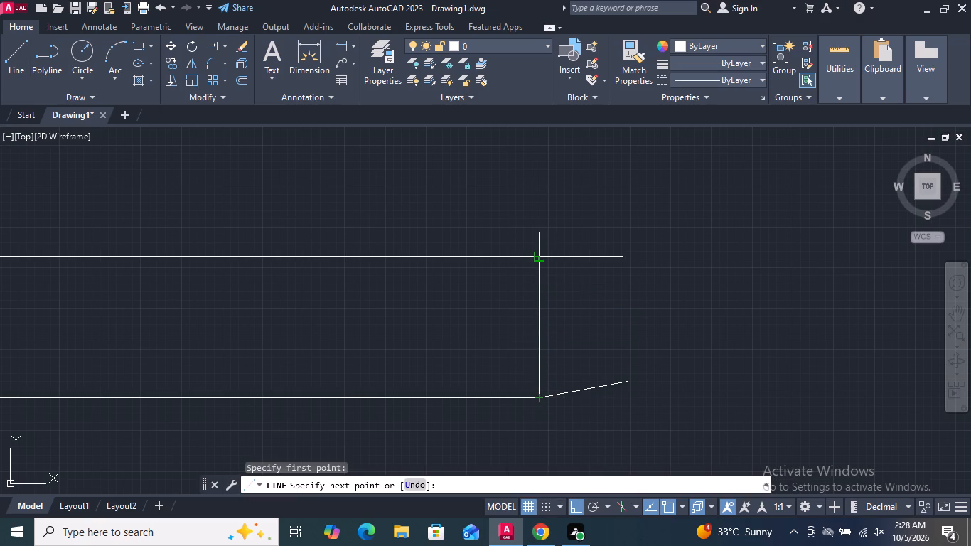
{"action": "left_click", "coordinate": [542, 253]}
{"action": "key", "text": "Return"}
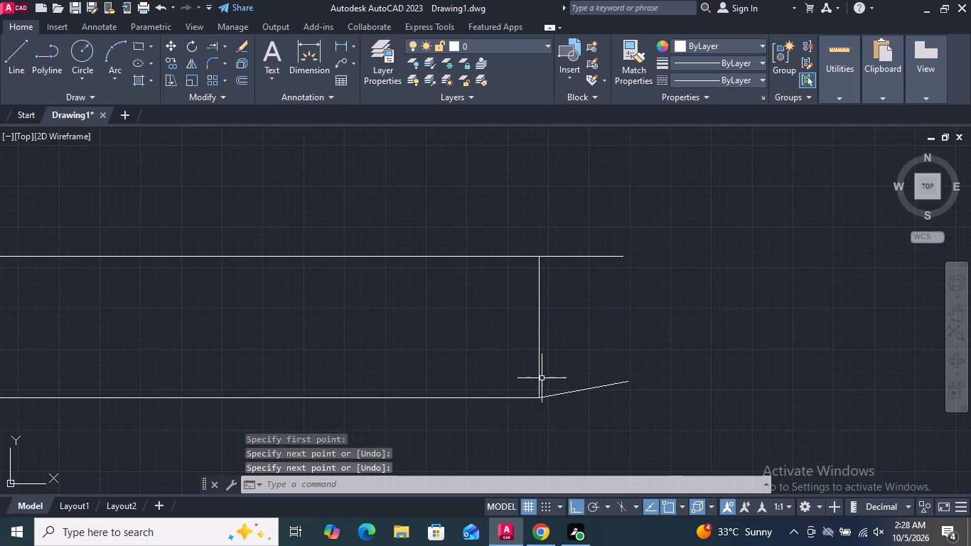
With Ortho off, copy the arm's vertical end line from its lower end to two nearby points along the short slanted segment.
{"action": "left_click", "coordinate": [539, 380]}
{"action": "scroll", "coordinate": [539, 390], "scroll_direction": "up", "scroll_amount": 4}
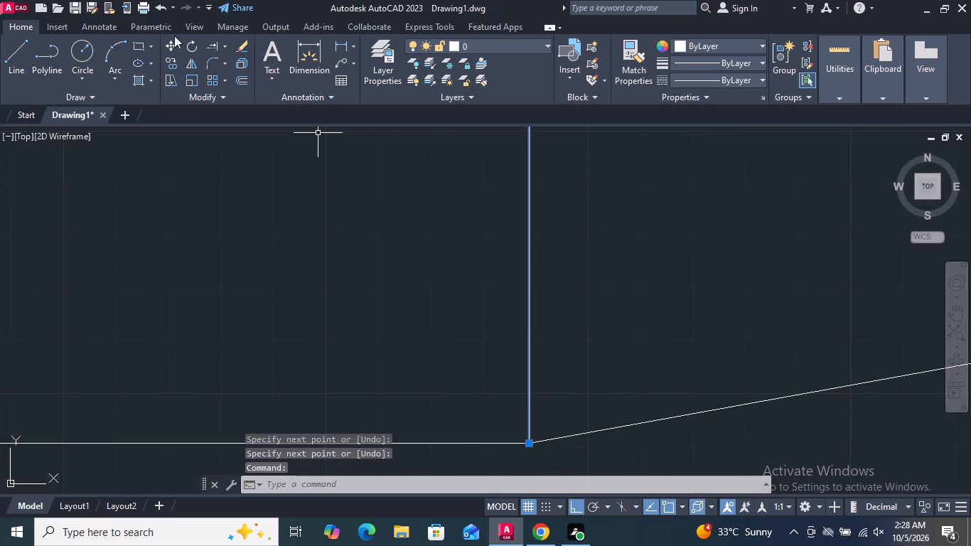
{"action": "left_click", "coordinate": [172, 63]}
{"action": "scroll", "coordinate": [286, 235], "scroll_direction": "down", "scroll_amount": 1}
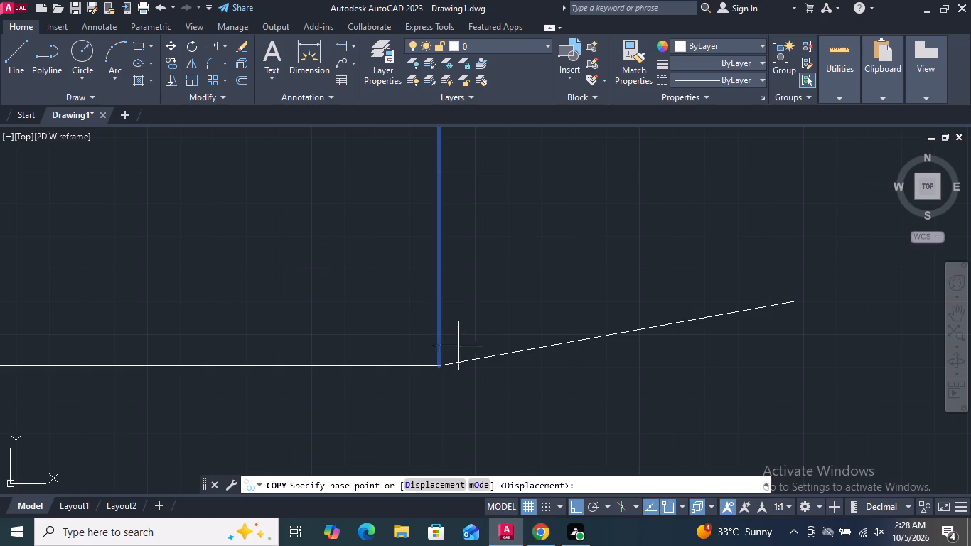
{"action": "scroll", "coordinate": [458, 355], "scroll_direction": "up", "scroll_amount": 2}
{"action": "left_click", "coordinate": [401, 382]}
{"action": "scroll", "coordinate": [407, 379], "scroll_direction": "up", "scroll_amount": 4}
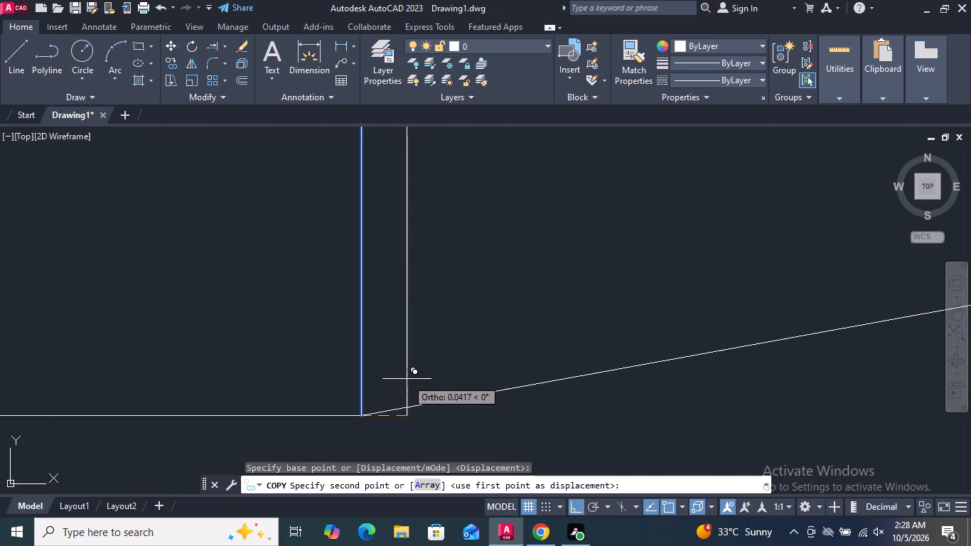
{"action": "left_click", "coordinate": [573, 506]}
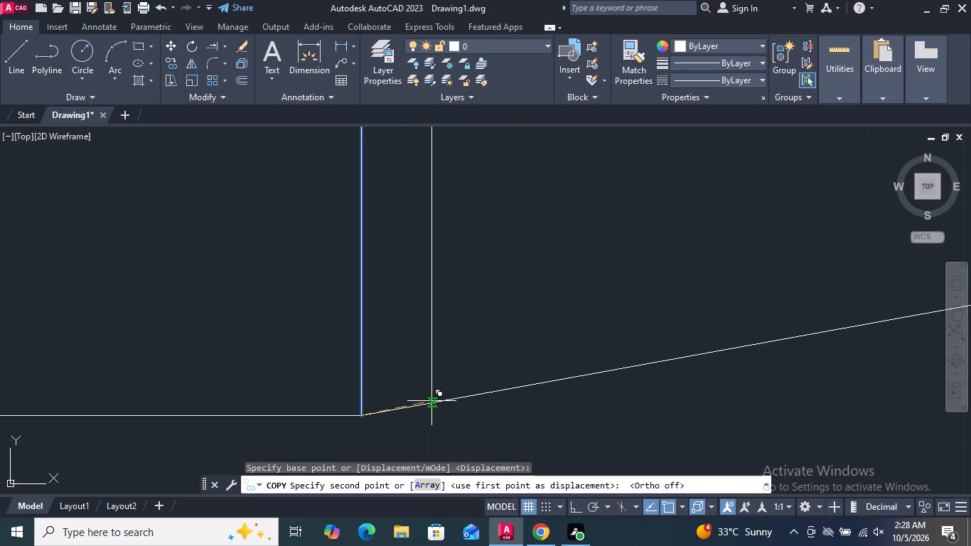
{"action": "scroll", "coordinate": [441, 400], "scroll_direction": "up", "scroll_amount": 3}
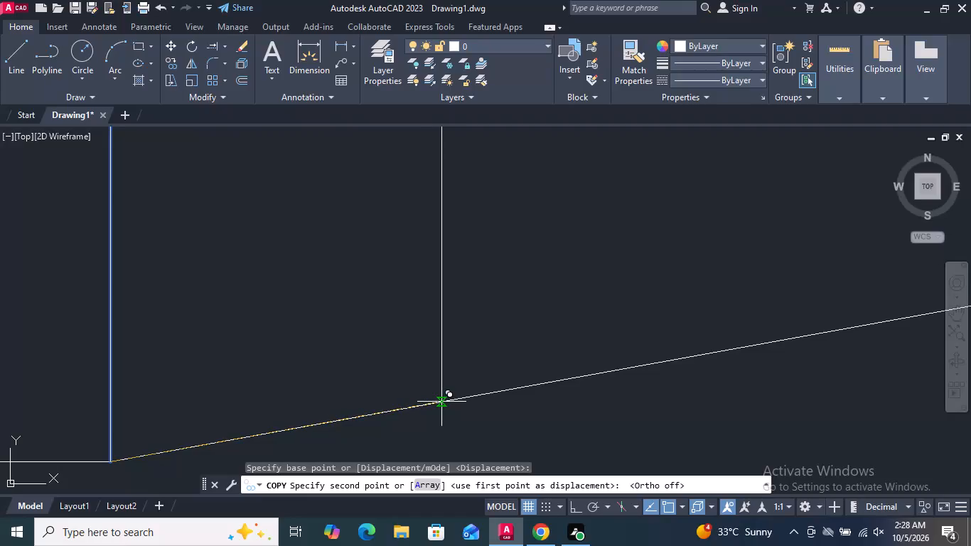
{"action": "left_click", "coordinate": [441, 402]}
{"action": "scroll", "coordinate": [522, 399], "scroll_direction": "down", "scroll_amount": 10}
{"action": "scroll", "coordinate": [426, 405], "scroll_direction": "down", "scroll_amount": 4}
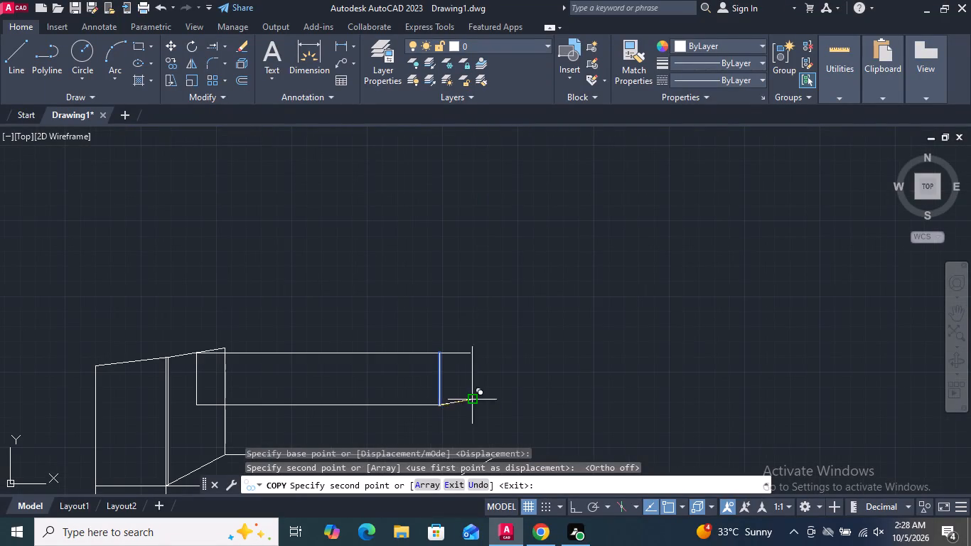
{"action": "scroll", "coordinate": [436, 403], "scroll_direction": "up", "scroll_amount": 3}
{"action": "scroll", "coordinate": [432, 365], "scroll_direction": "down", "scroll_amount": 1}
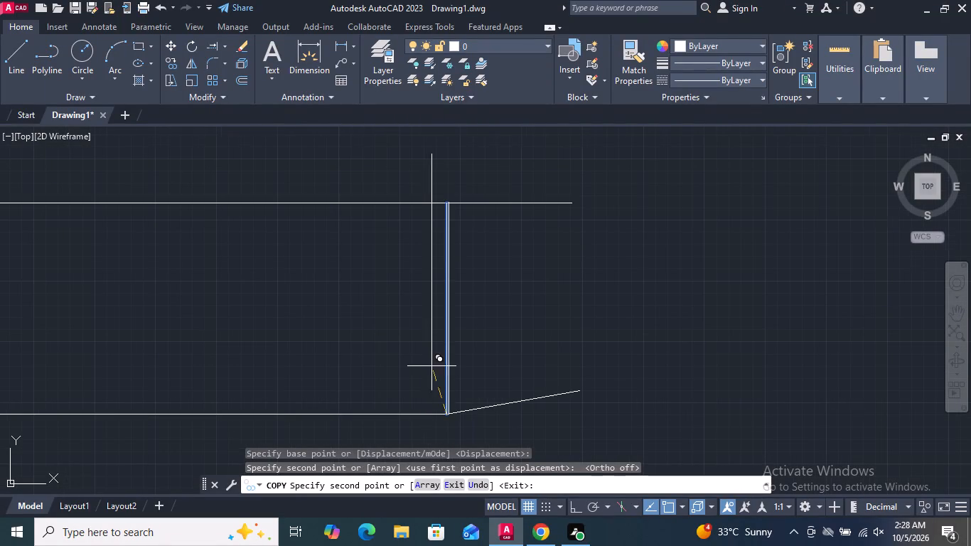
{"action": "scroll", "coordinate": [434, 364], "scroll_direction": "down", "scroll_amount": 1}
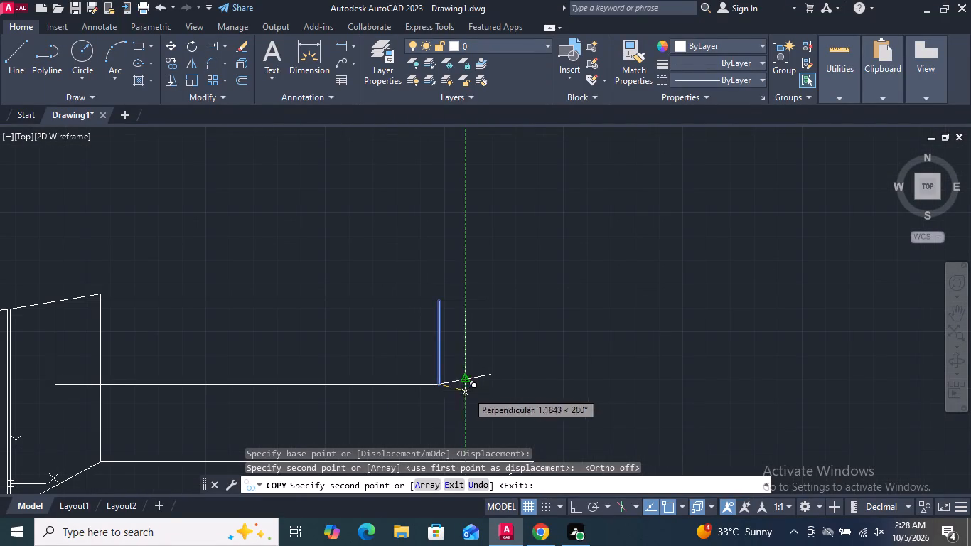
{"action": "scroll", "coordinate": [446, 385], "scroll_direction": "up", "scroll_amount": 8}
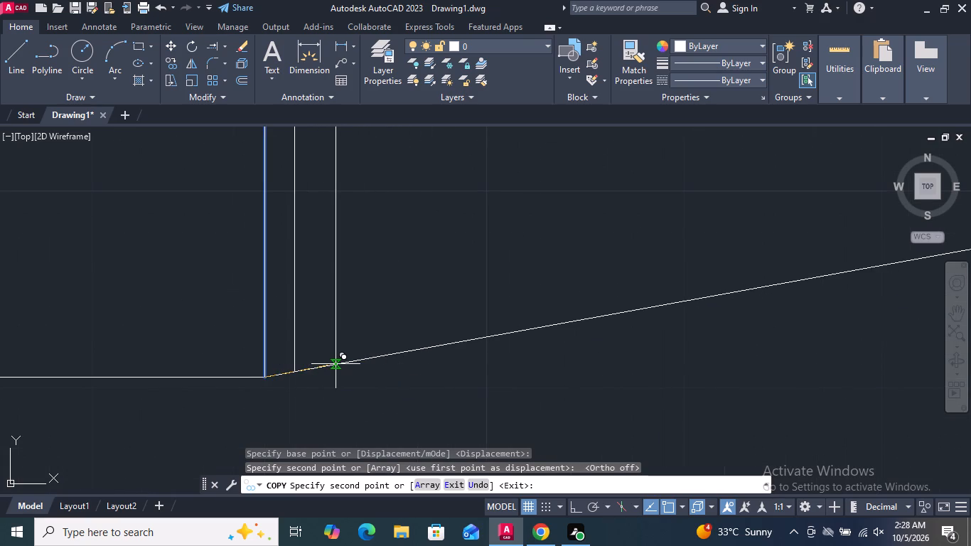
{"action": "left_click", "coordinate": [342, 364]}
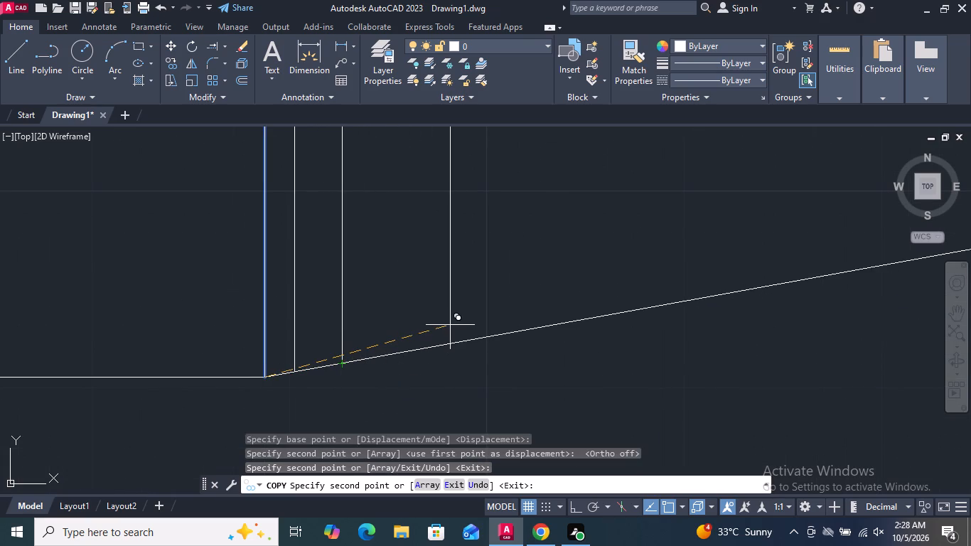
{"action": "key", "text": "Return"}
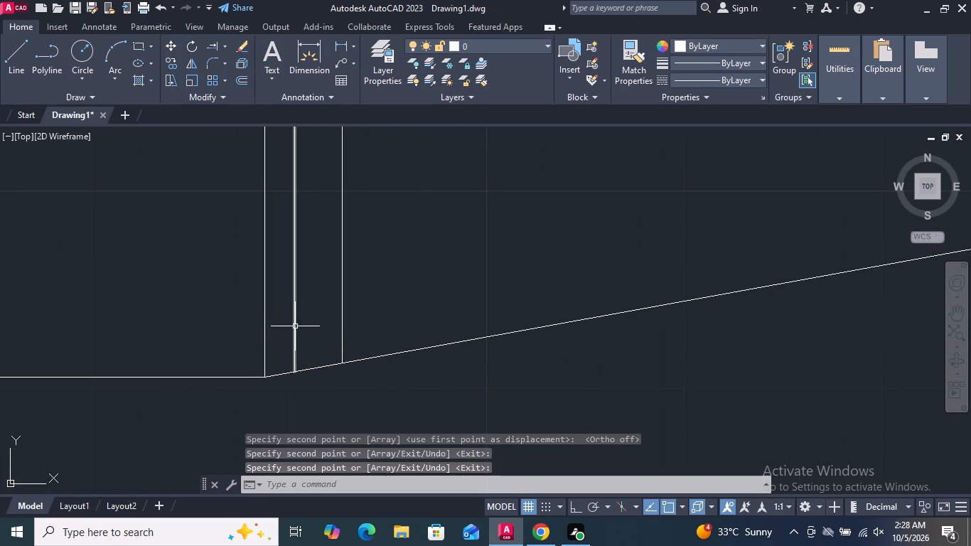
Erase the copied vertical line closest to the original end line.
{"action": "left_click", "coordinate": [295, 326]}
{"action": "key", "text": "Delete"}
Trim the part of the upper horizontal line that extends past the remaining copied vertical line.
{"action": "scroll", "coordinate": [429, 346], "scroll_direction": "down", "scroll_amount": 9}
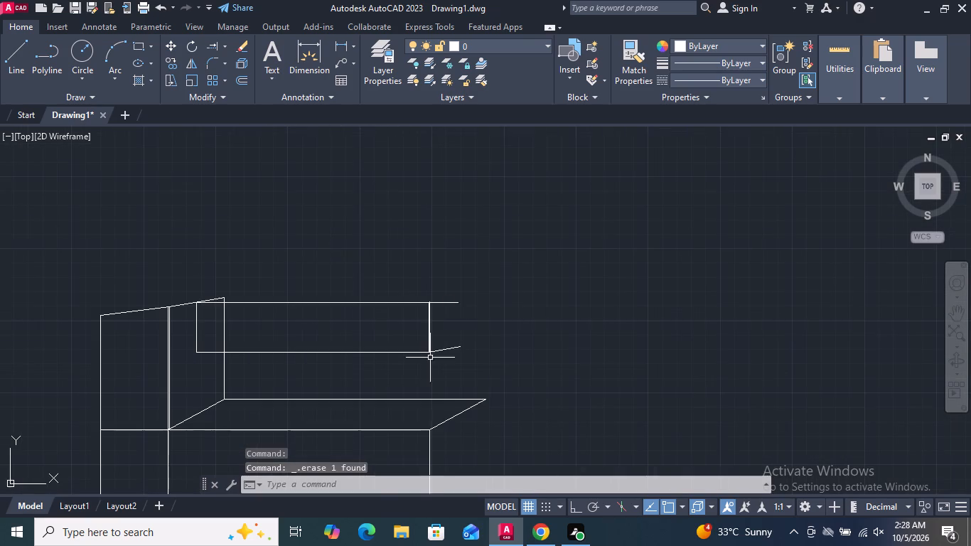
{"action": "middle_click_drag", "start_coordinate": [447, 319], "coordinate": [462, 273]}
{"action": "scroll", "coordinate": [377, 291], "scroll_direction": "up", "scroll_amount": 1}
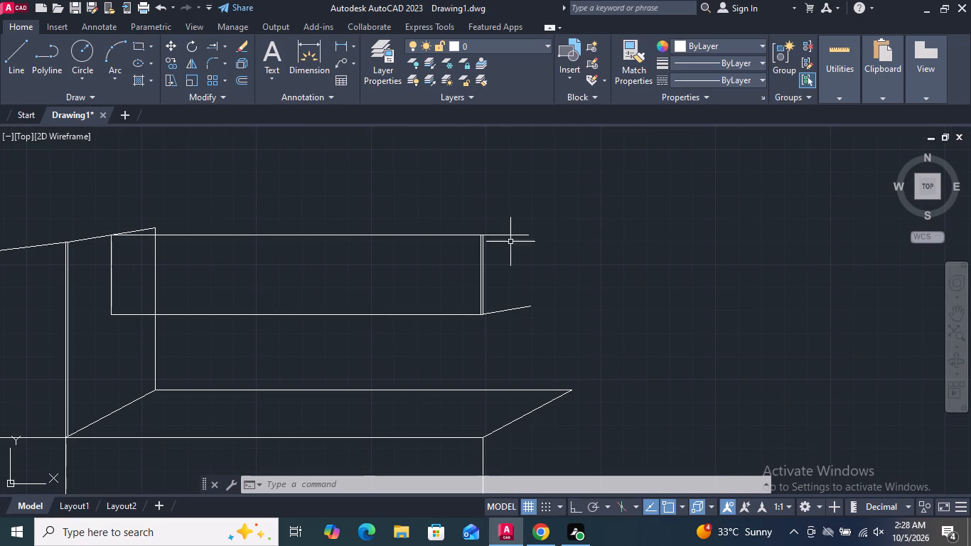
{"action": "scroll", "coordinate": [515, 232], "scroll_direction": "up", "scroll_amount": 2}
{"action": "middle_click", "coordinate": [503, 275]}
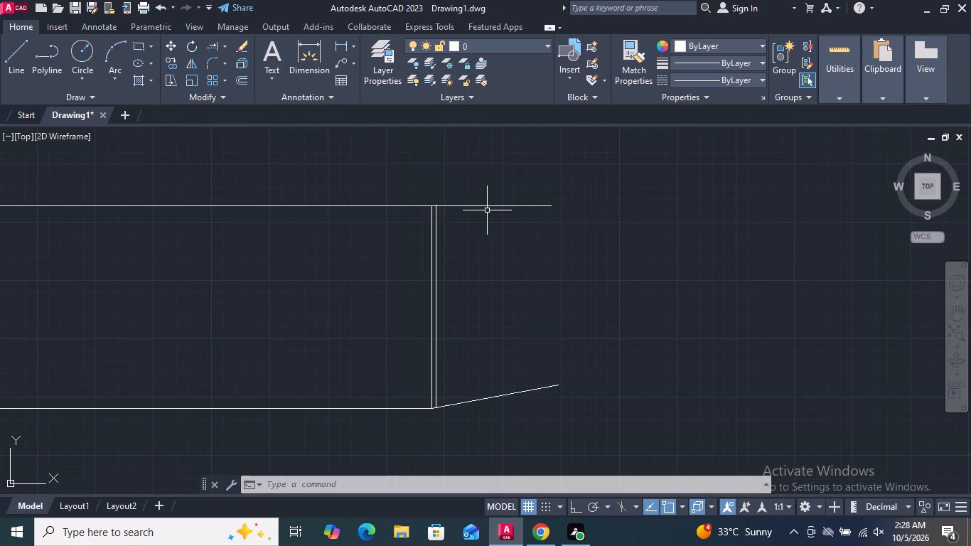
{"action": "left_click", "coordinate": [222, 42]}
{"action": "left_click", "coordinate": [225, 67]}
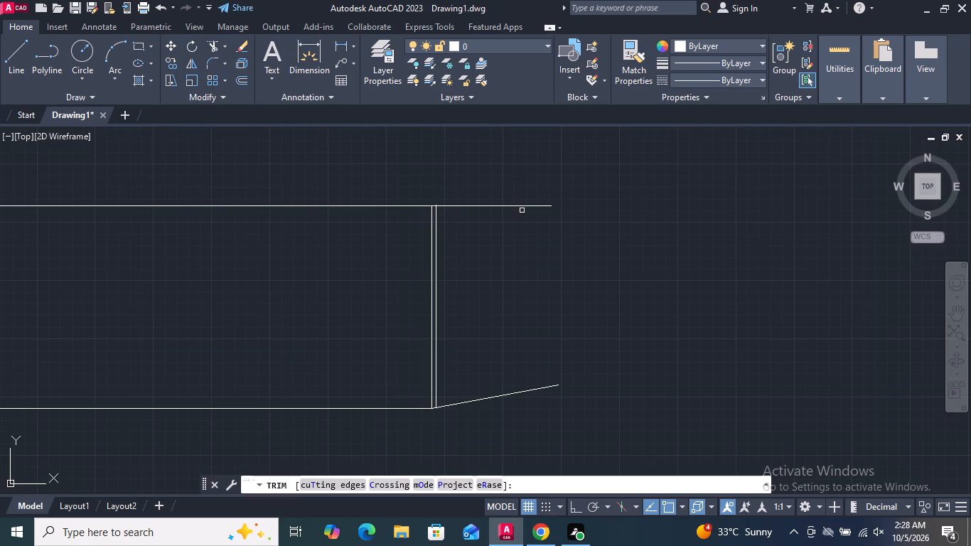
{"action": "left_click", "coordinate": [517, 207]}
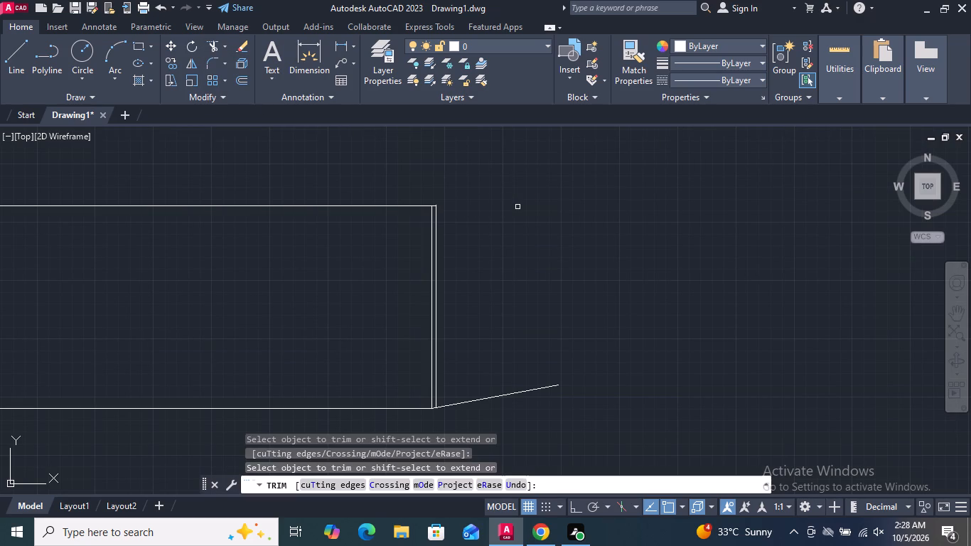
{"action": "key", "text": "Return"}
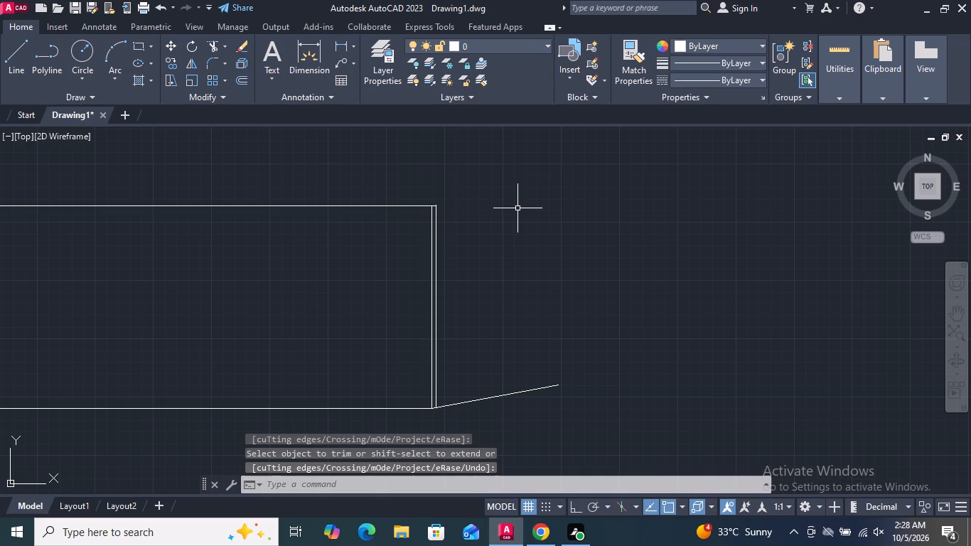
Copy the outer line of the close vertical pair from its lower end to the midpoint of the short slanted segment.
{"action": "scroll", "coordinate": [515, 210], "scroll_direction": "down", "scroll_amount": 3}
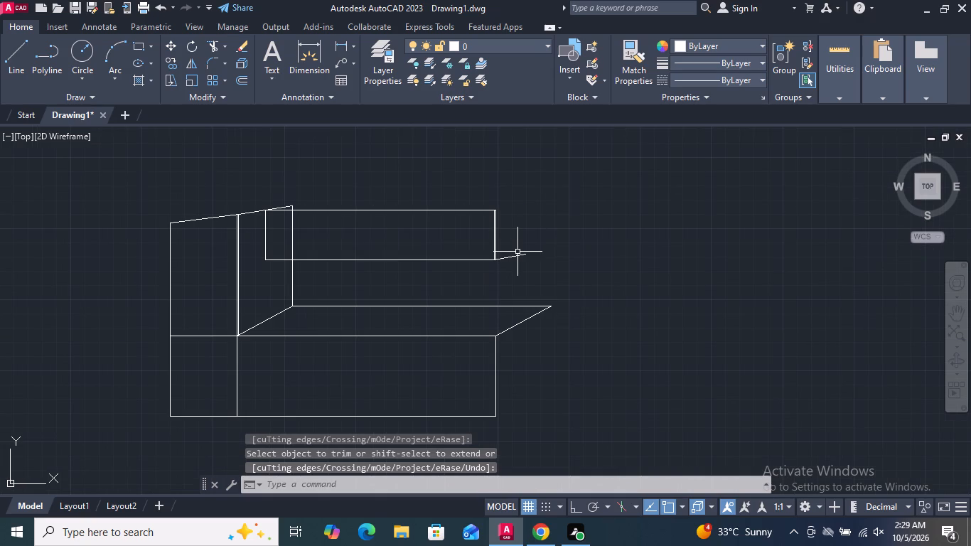
{"action": "scroll", "coordinate": [517, 252], "scroll_direction": "up", "scroll_amount": 2}
{"action": "middle_click_drag", "start_coordinate": [521, 256], "coordinate": [521, 270]}
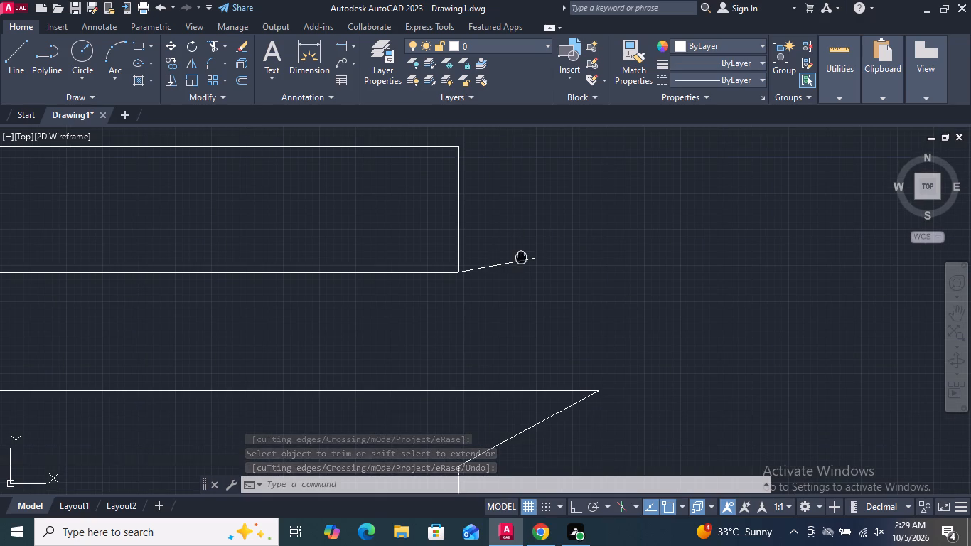
{"action": "middle_click_drag", "start_coordinate": [521, 270], "coordinate": [517, 307]}
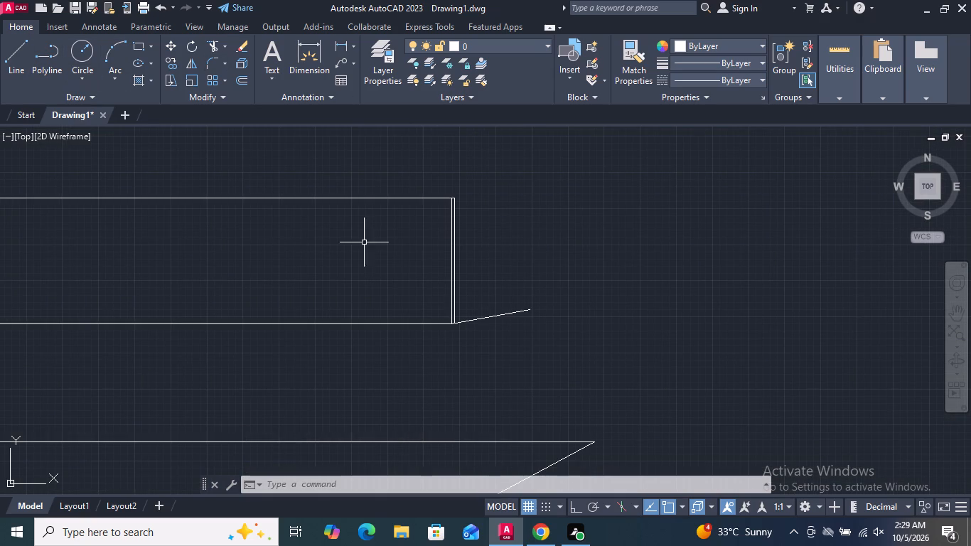
{"action": "left_click_drag", "start_coordinate": [454, 294], "coordinate": [461, 294]}
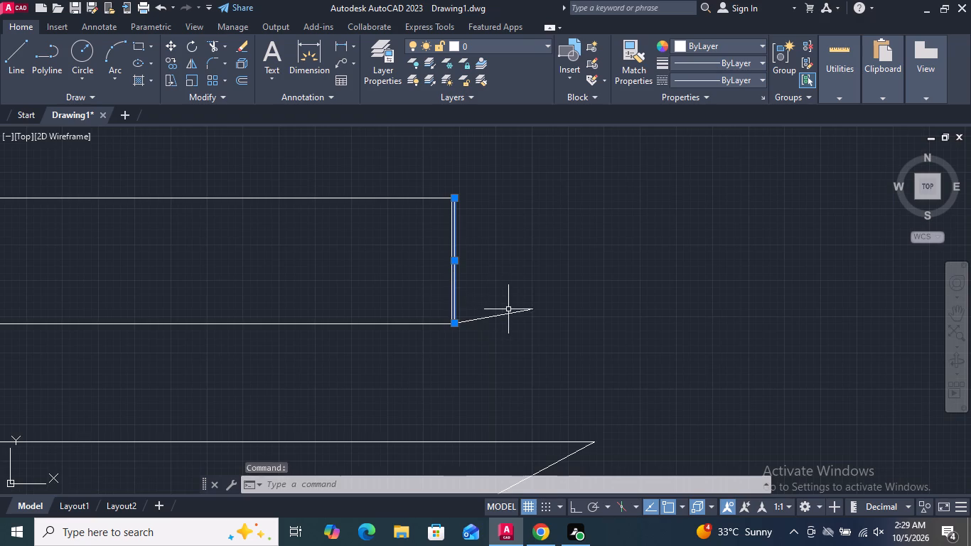
{"action": "scroll", "coordinate": [500, 312], "scroll_direction": "up", "scroll_amount": 3}
{"action": "left_click", "coordinate": [167, 65]}
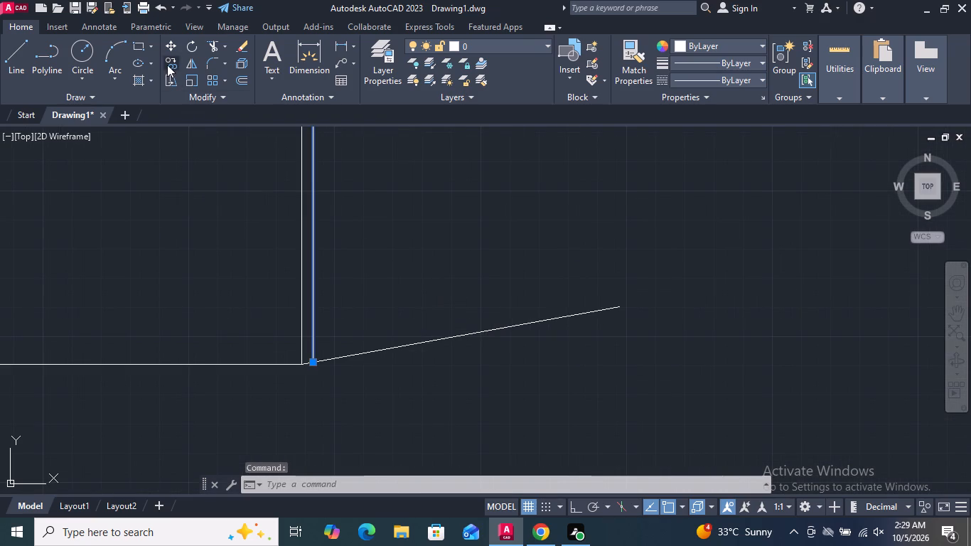
{"action": "left_click", "coordinate": [309, 359]}
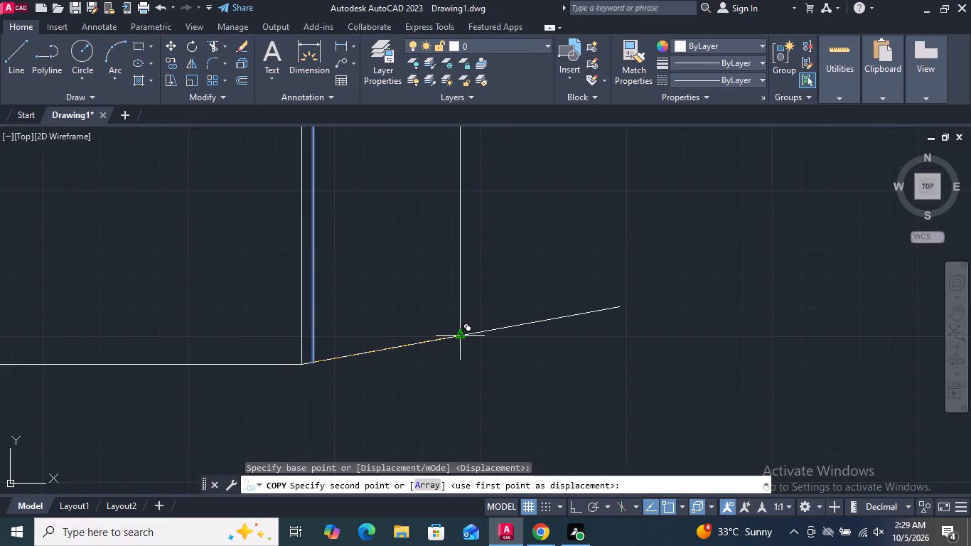
{"action": "left_click", "coordinate": [463, 337]}
{"action": "scroll", "coordinate": [475, 378], "scroll_direction": "down", "scroll_amount": 3}
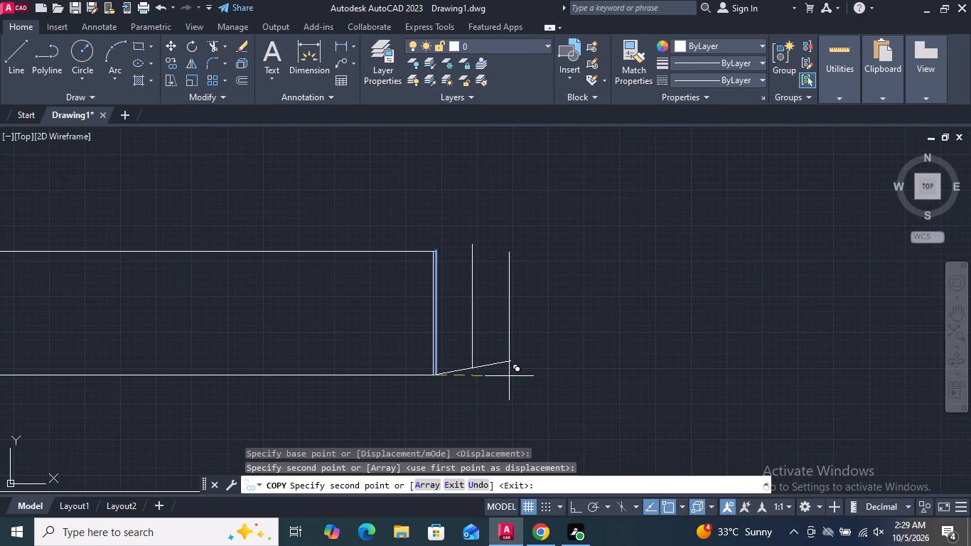
{"action": "key", "text": "Return"}
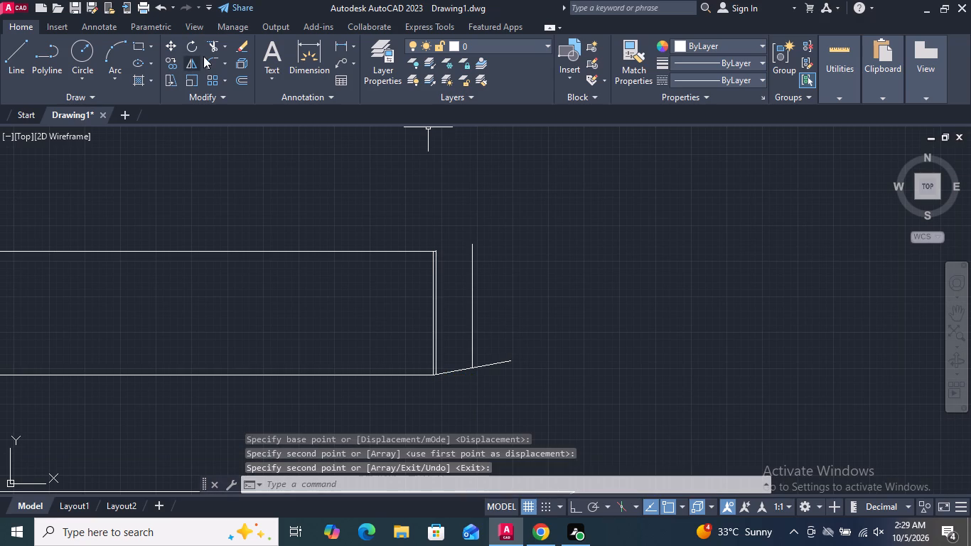
Trim the short slanted segment beyond the new vertical line at its midpoint.
{"action": "left_click", "coordinate": [216, 49]}
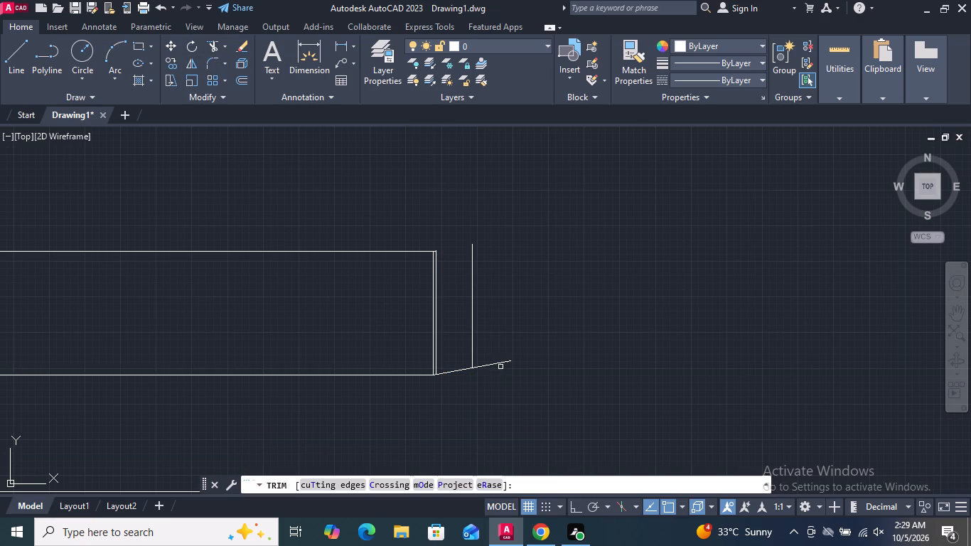
{"action": "left_click", "coordinate": [498, 365]}
{"action": "key", "text": "Return"}
Copy the short slanted segment from its lower end up to the arm's top corner, closing the end face.
{"action": "scroll", "coordinate": [453, 255], "scroll_direction": "up", "scroll_amount": 4}
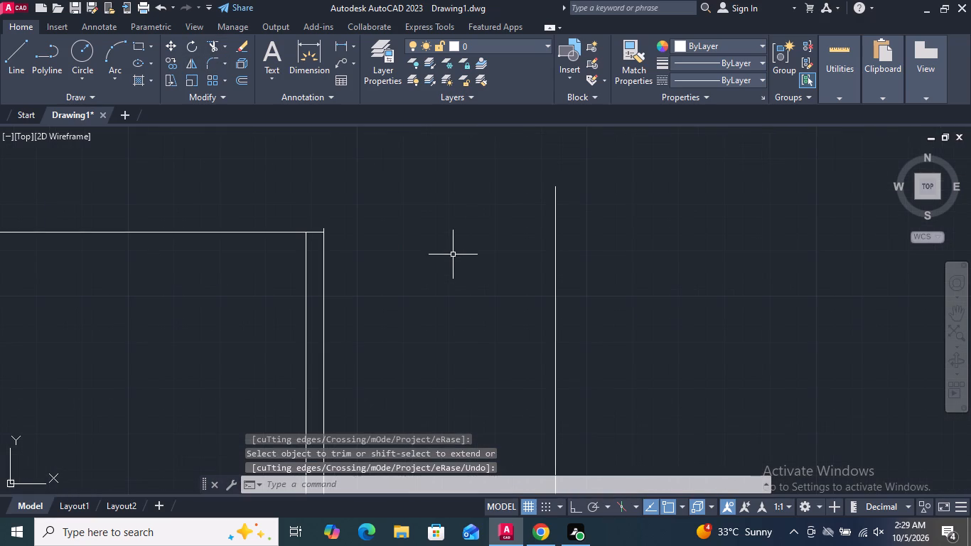
{"action": "scroll", "coordinate": [453, 255], "scroll_direction": "down", "scroll_amount": 3}
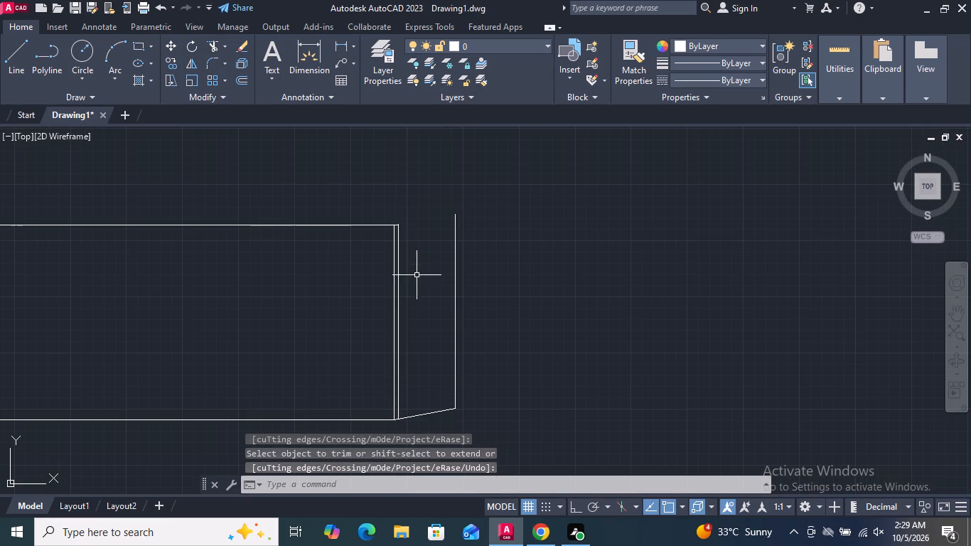
{"action": "left_click", "coordinate": [412, 417]}
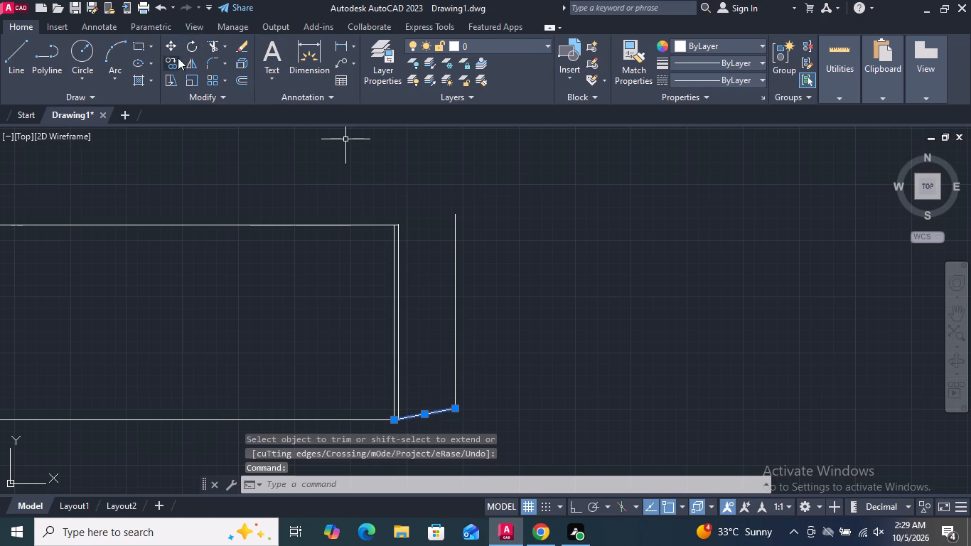
{"action": "left_click_drag", "start_coordinate": [173, 63], "coordinate": [189, 67]}
{"action": "scroll", "coordinate": [468, 230], "scroll_direction": "down", "scroll_amount": 1}
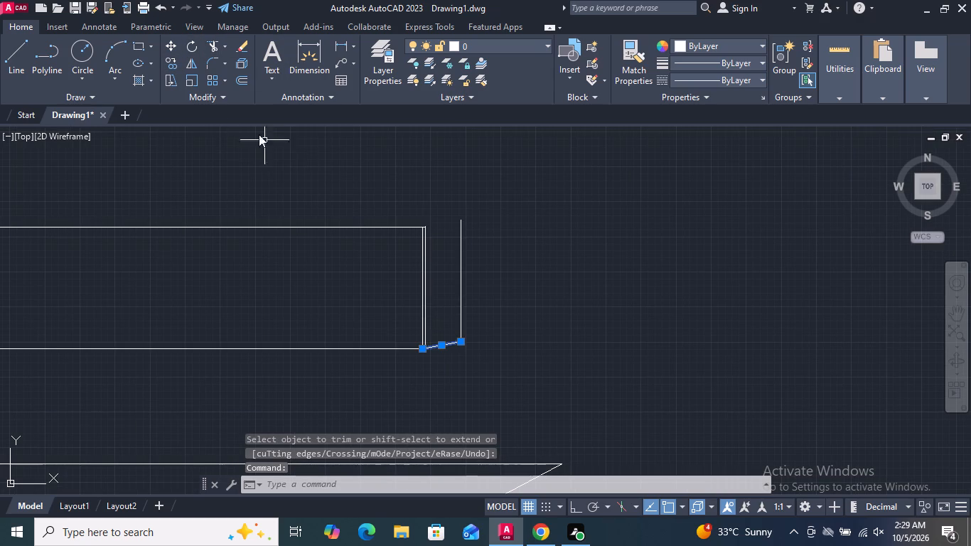
{"action": "left_click", "coordinate": [170, 65]}
{"action": "scroll", "coordinate": [468, 360], "scroll_direction": "up", "scroll_amount": 3}
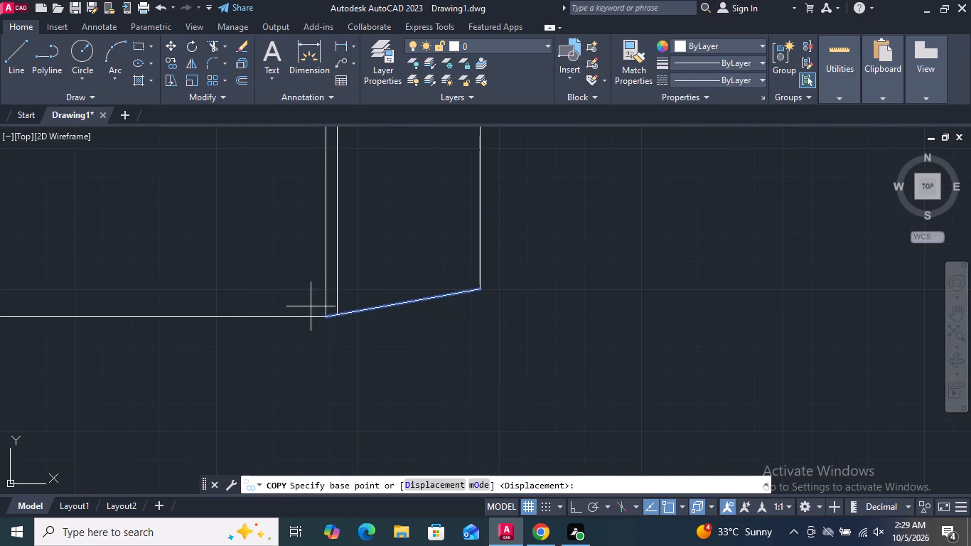
{"action": "scroll", "coordinate": [322, 314], "scroll_direction": "up", "scroll_amount": 3}
{"action": "left_click", "coordinate": [331, 328]}
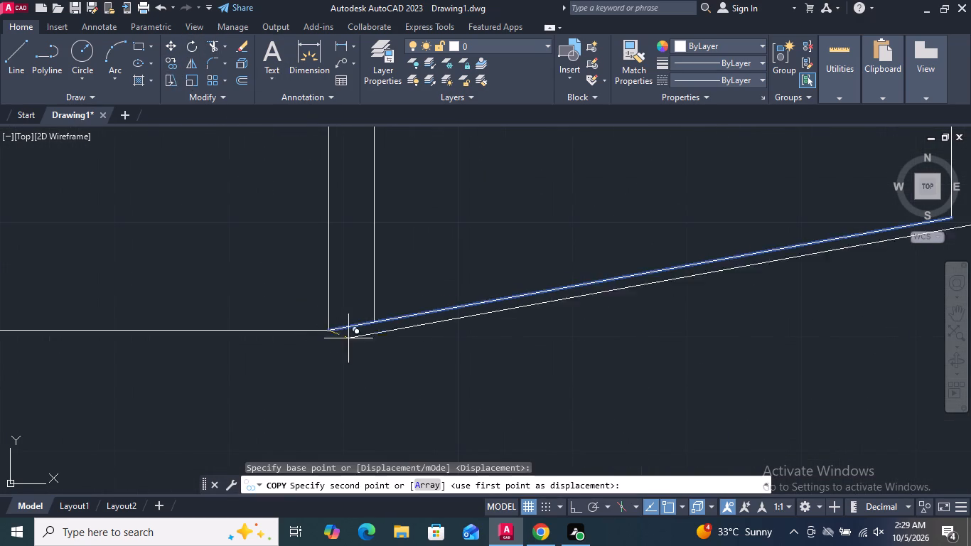
{"action": "scroll", "coordinate": [365, 361], "scroll_direction": "down", "scroll_amount": 6}
{"action": "scroll", "coordinate": [363, 229], "scroll_direction": "up", "scroll_amount": 4}
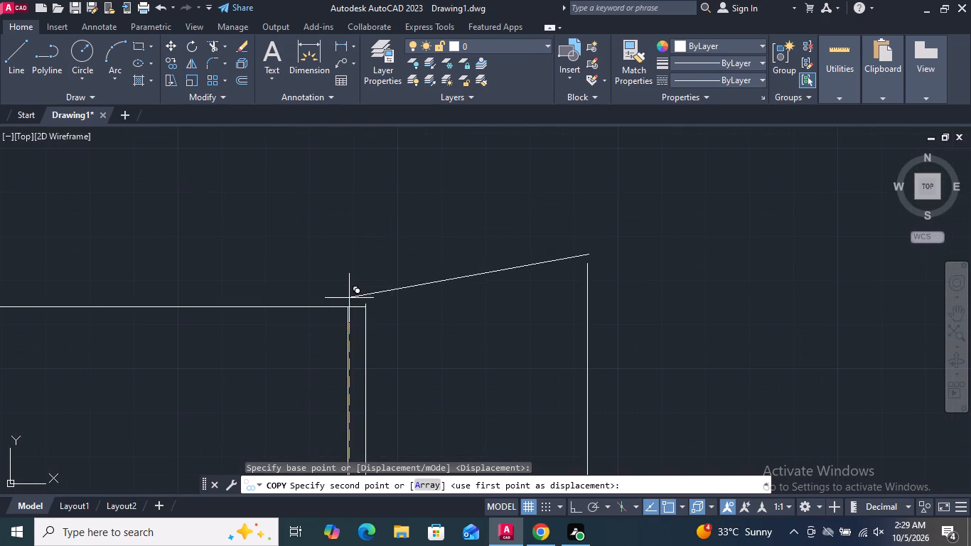
{"action": "left_click", "coordinate": [344, 304]}
{"action": "key", "text": "Return"}
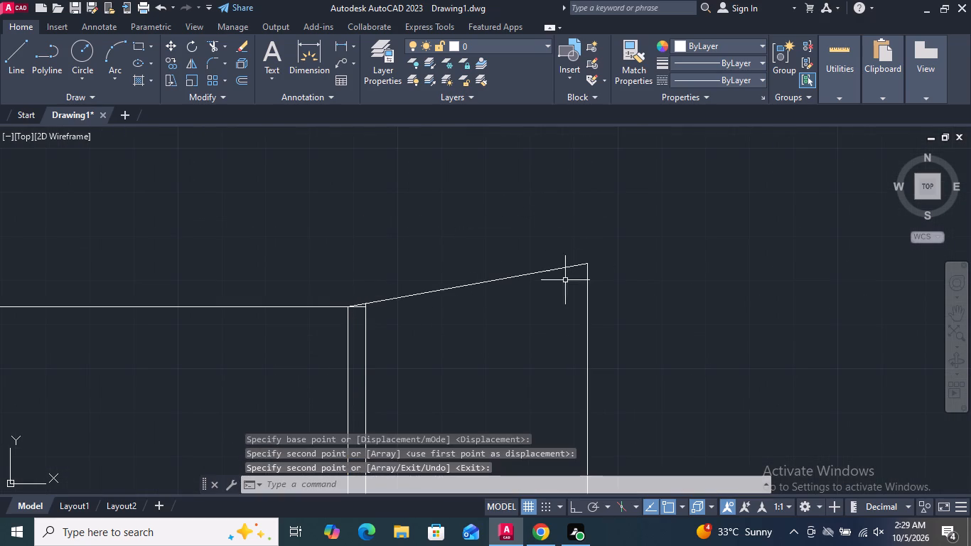
{"action": "scroll", "coordinate": [576, 260], "scroll_direction": "up", "scroll_amount": 9}
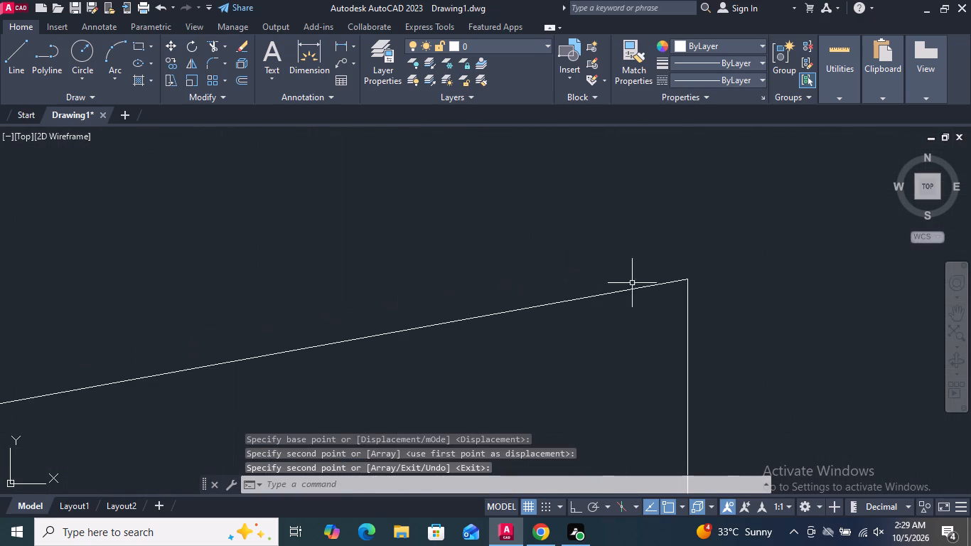
Trim the short piece of the arm's upper horizontal line lying between the close vertical pair at its end face.
{"action": "scroll", "coordinate": [700, 296], "scroll_direction": "up", "scroll_amount": 3}
{"action": "scroll", "coordinate": [695, 227], "scroll_direction": "down", "scroll_amount": 13}
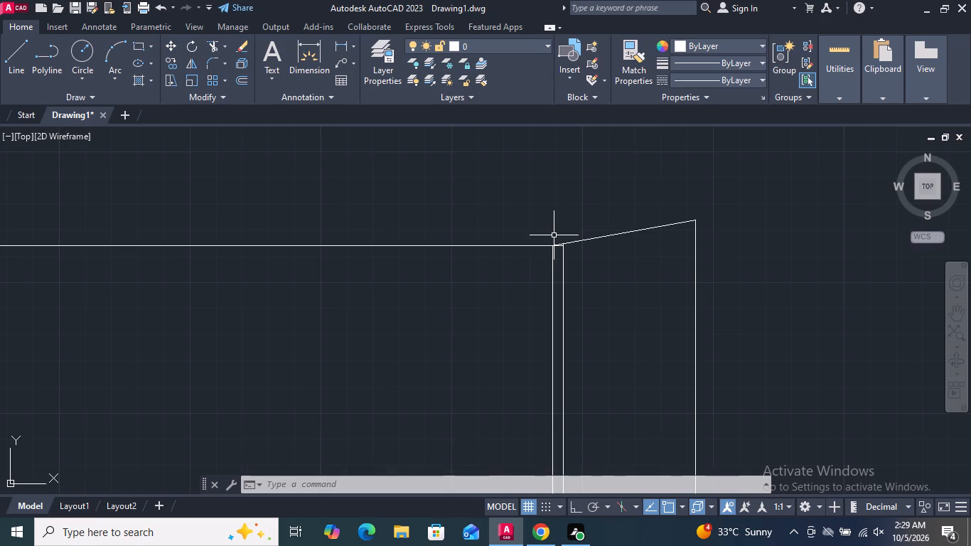
{"action": "scroll", "coordinate": [560, 230], "scroll_direction": "up", "scroll_amount": 7}
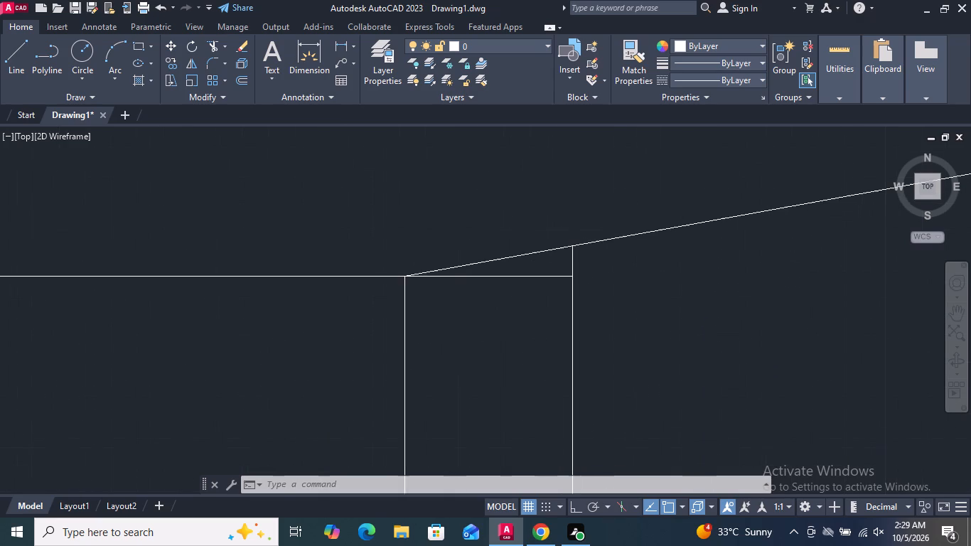
{"action": "left_click", "coordinate": [208, 44]}
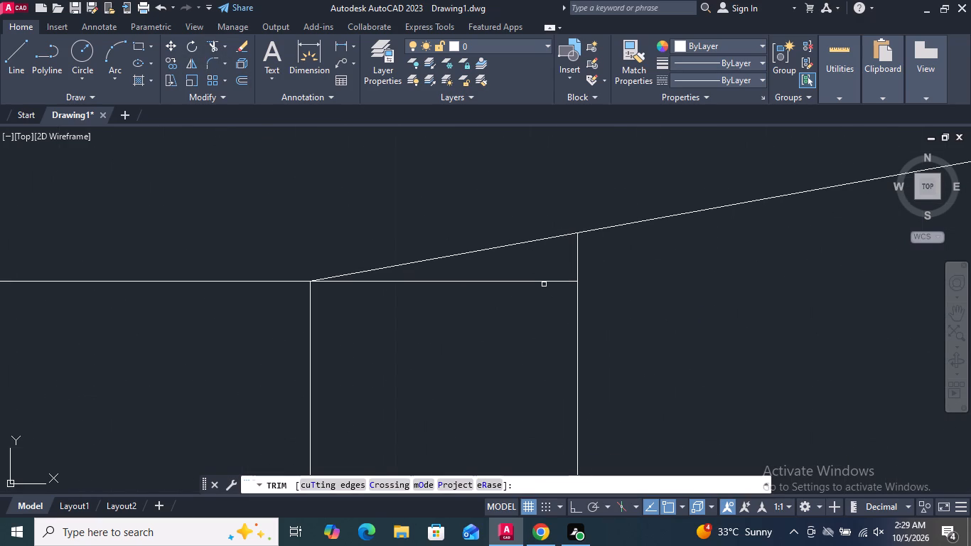
{"action": "left_click", "coordinate": [542, 280]}
{"action": "scroll", "coordinate": [495, 240], "scroll_direction": "down", "scroll_amount": 7}
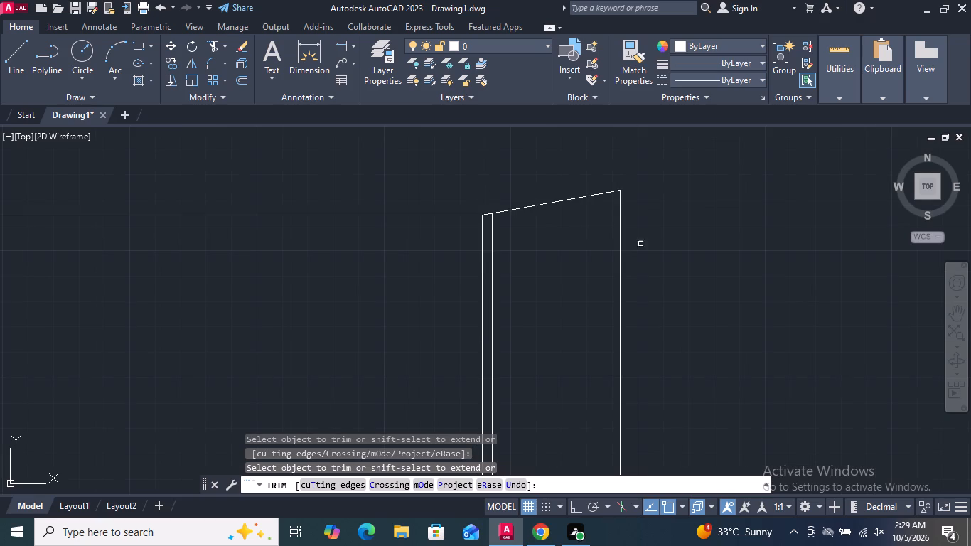
{"action": "key", "text": "Return"}
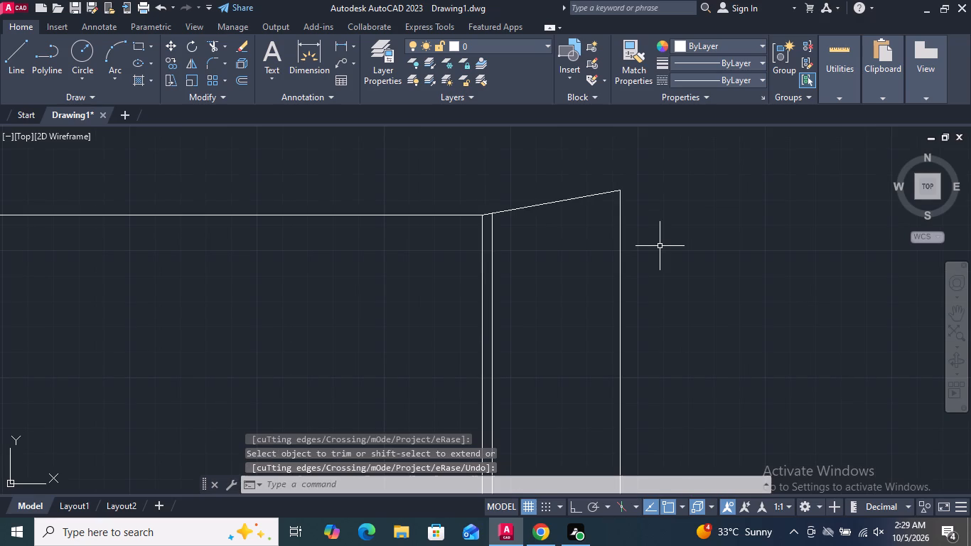
Trim the slanted top edge beyond the arm's inner top corner and the vertical line crossing the arm's front face.
{"action": "scroll", "coordinate": [659, 245], "scroll_direction": "down", "scroll_amount": 1}
{"action": "scroll", "coordinate": [569, 247], "scroll_direction": "down", "scroll_amount": 3}
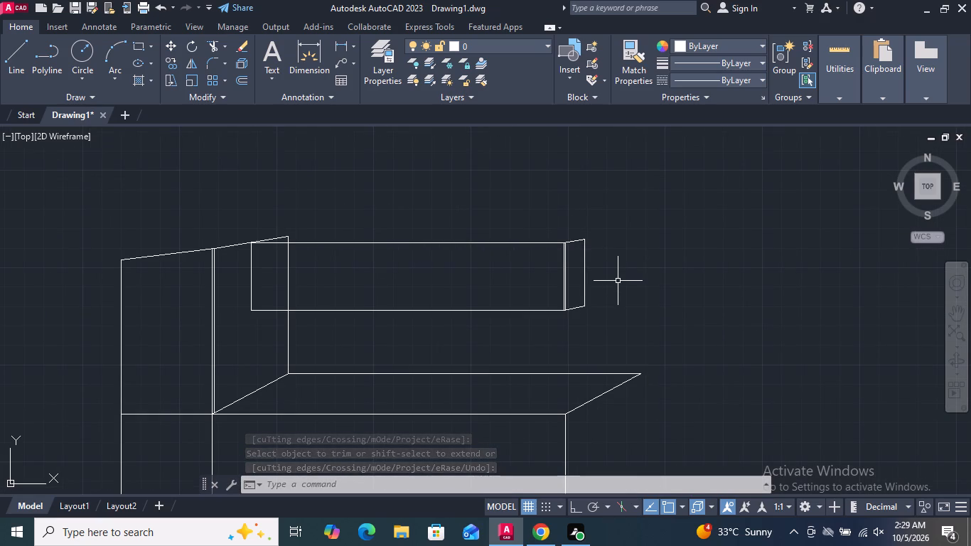
{"action": "scroll", "coordinate": [274, 237], "scroll_direction": "up", "scroll_amount": 3}
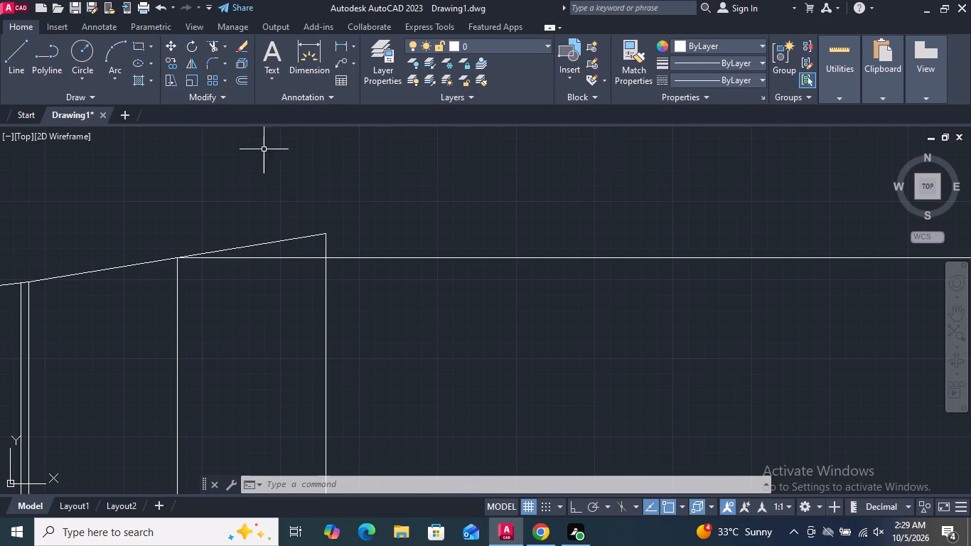
{"action": "left_click", "coordinate": [212, 48]}
{"action": "left_click_drag", "start_coordinate": [329, 240], "coordinate": [300, 237]}
{"action": "scroll", "coordinate": [303, 220], "scroll_direction": "down", "scroll_amount": 2}
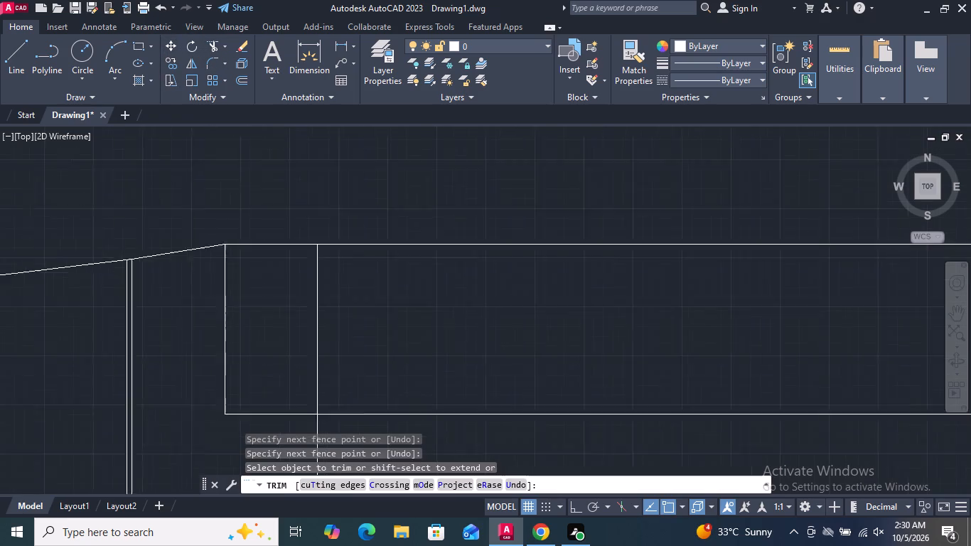
{"action": "scroll", "coordinate": [303, 220], "scroll_direction": "down", "scroll_amount": 1}
{"action": "scroll", "coordinate": [321, 290], "scroll_direction": "up", "scroll_amount": 2}
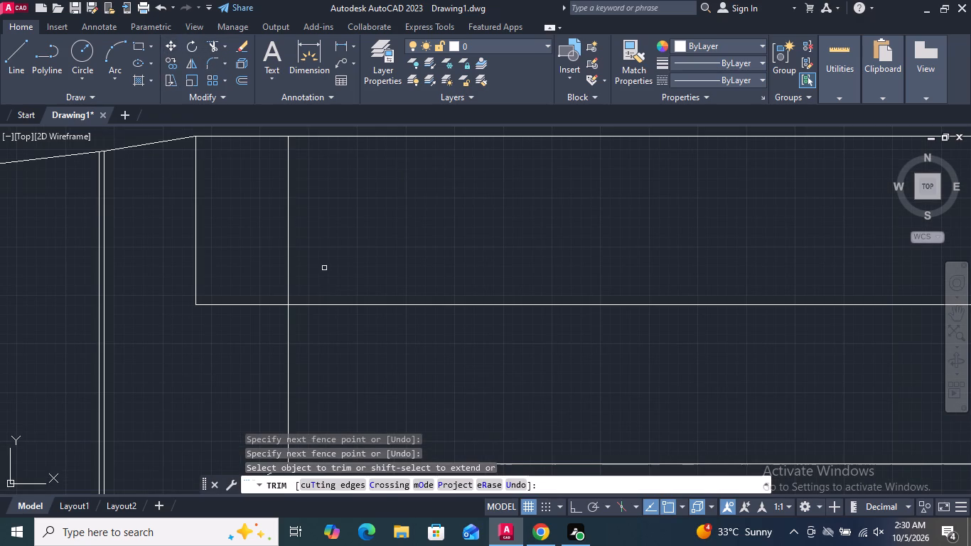
{"action": "left_click_drag", "start_coordinate": [323, 268], "coordinate": [278, 261]}
{"action": "scroll", "coordinate": [277, 260], "scroll_direction": "down", "scroll_amount": 3}
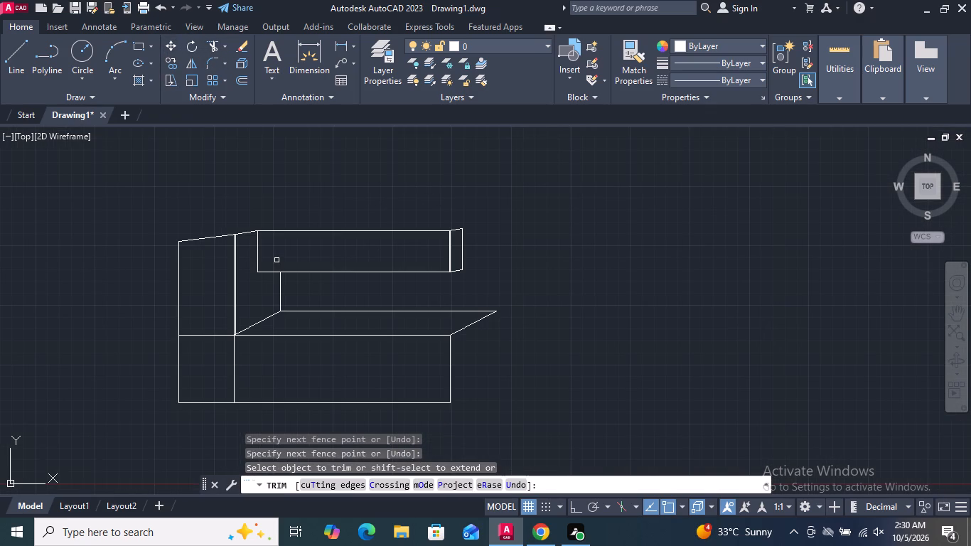
{"action": "key", "text": "Return"}
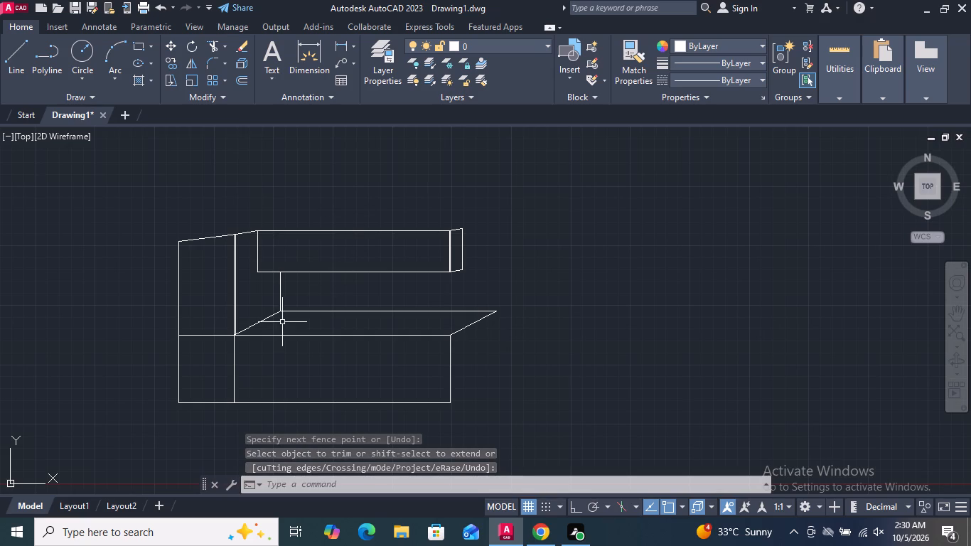
Stretch the outer end of the upright section's slanted top edge straight up, in line with the outer vertical edge.
{"action": "middle_click_drag", "start_coordinate": [282, 316], "coordinate": [282, 293]}
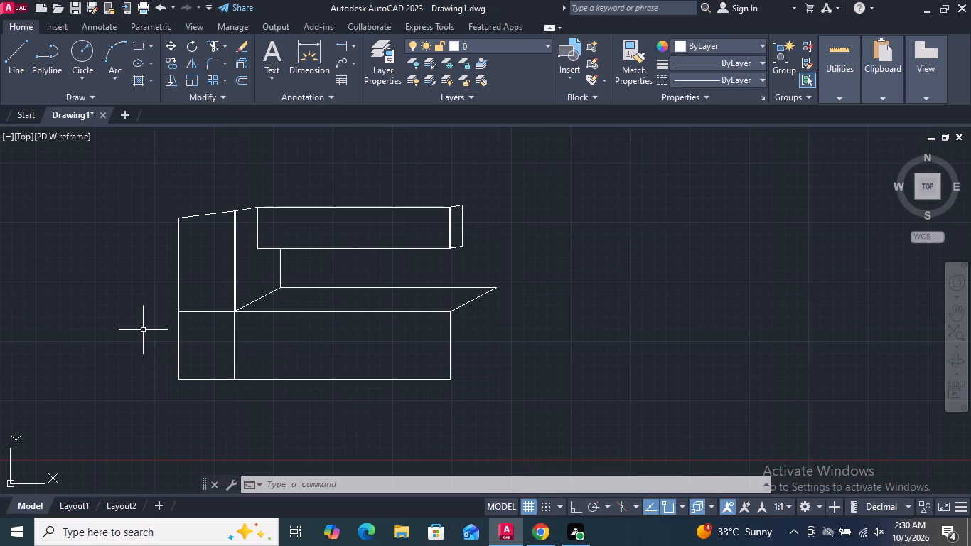
{"action": "scroll", "coordinate": [159, 223], "scroll_direction": "up", "scroll_amount": 3}
{"action": "middle_click_drag", "start_coordinate": [286, 186], "coordinate": [275, 240]}
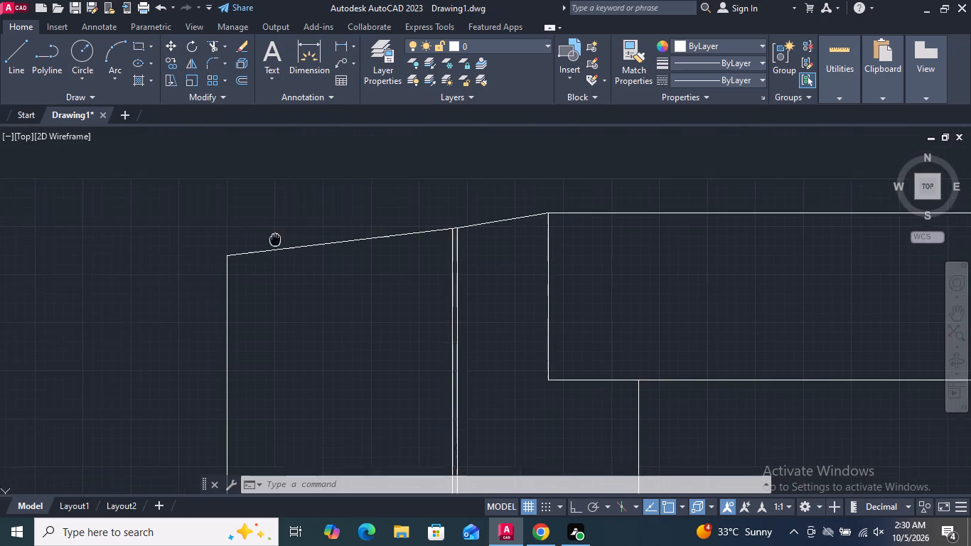
{"action": "middle_click_drag", "start_coordinate": [275, 240], "coordinate": [272, 250]}
{"action": "scroll", "coordinate": [274, 249], "scroll_direction": "up", "scroll_amount": 2}
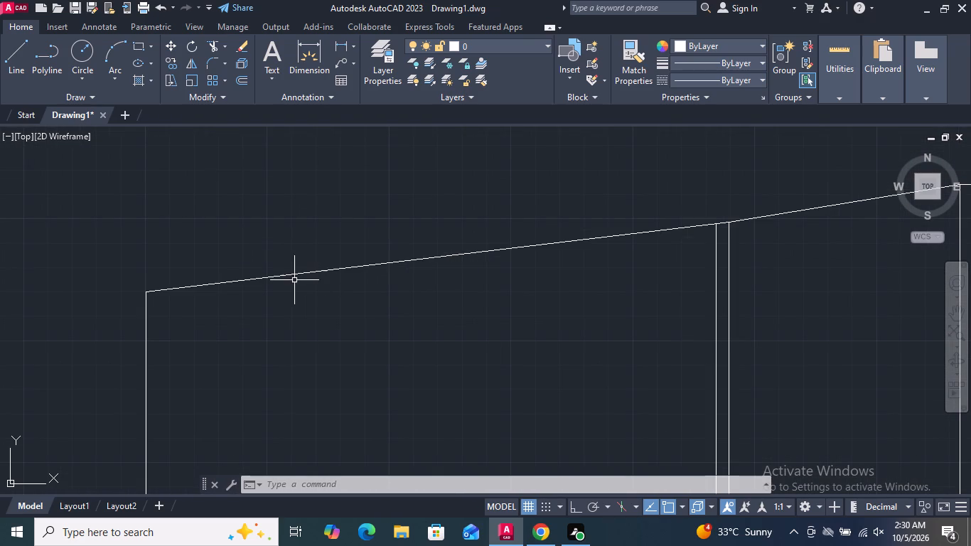
{"action": "left_click", "coordinate": [294, 275]}
{"action": "left_click", "coordinate": [148, 294]}
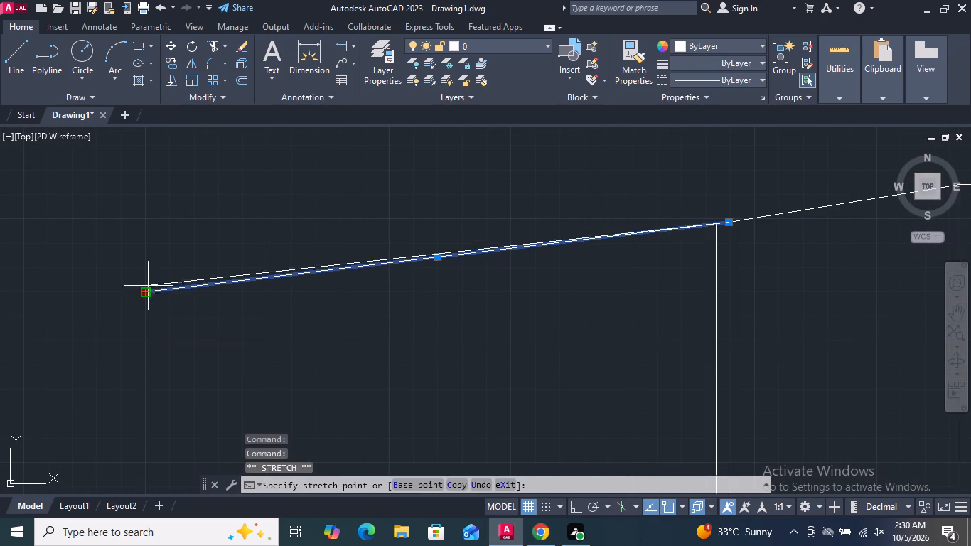
{"action": "left_click", "coordinate": [149, 248]}
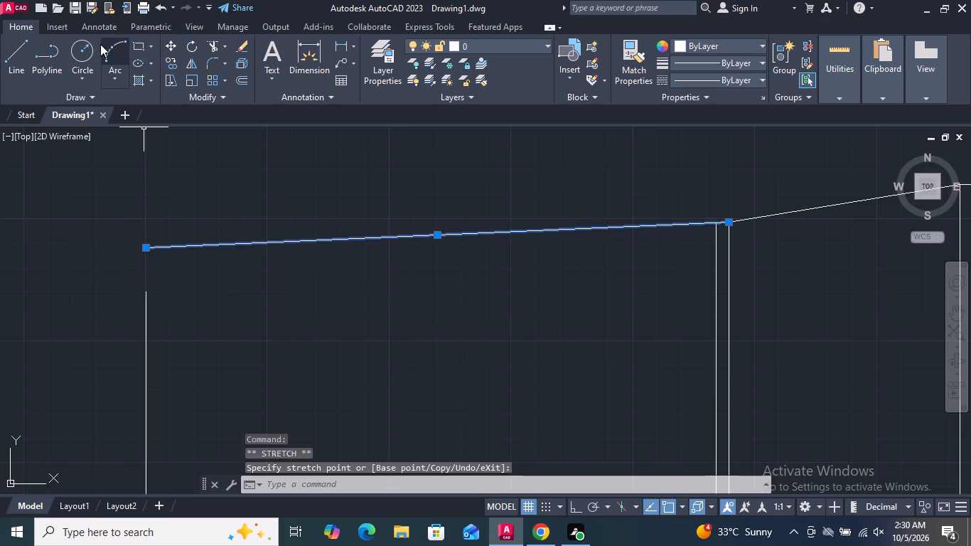
Extend the upright section's outer vertical line up to the raised end of the top edge.
{"action": "left_click", "coordinate": [225, 41]}
{"action": "left_click", "coordinate": [244, 99]}
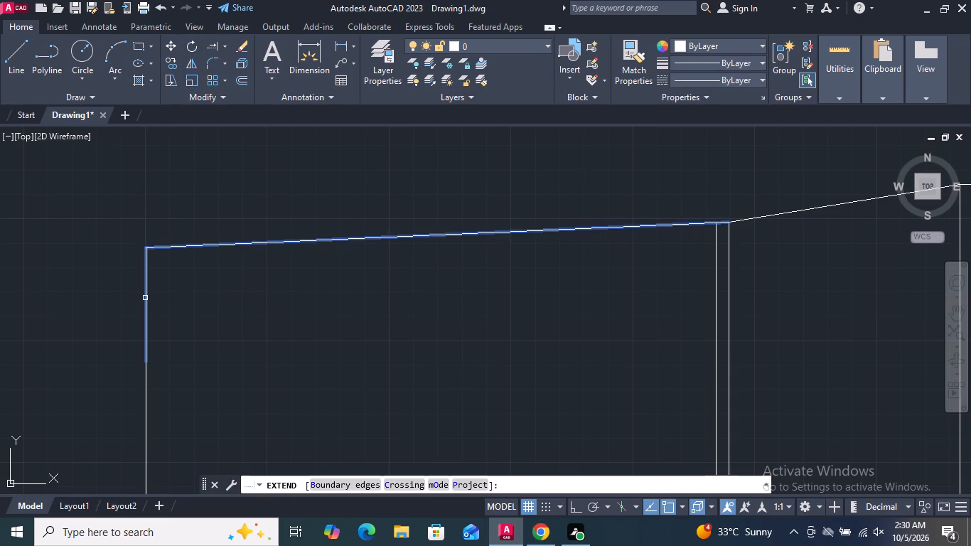
{"action": "left_click", "coordinate": [146, 297]}
{"action": "key", "text": "Return"}
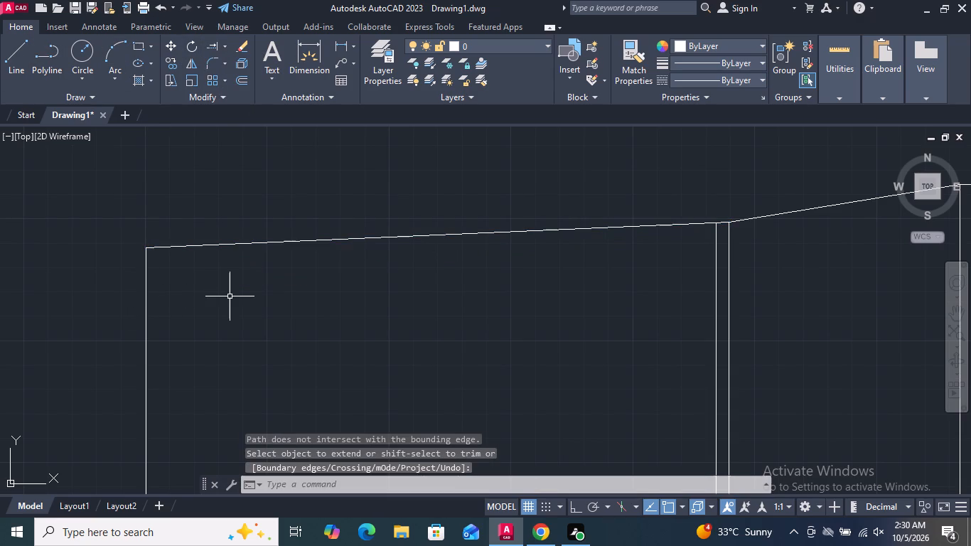
Trim the horizontal dividing line between the two vertical edges of the upright section.
{"action": "scroll", "coordinate": [258, 274], "scroll_direction": "down", "scroll_amount": 4}
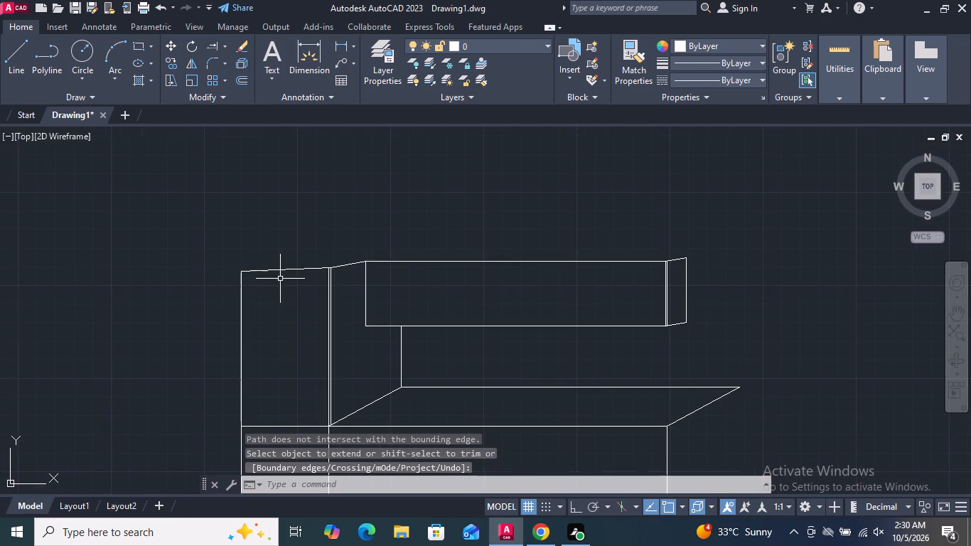
{"action": "middle_click_drag", "start_coordinate": [283, 313], "coordinate": [273, 220]}
{"action": "scroll", "coordinate": [272, 215], "scroll_direction": "down", "scroll_amount": 2}
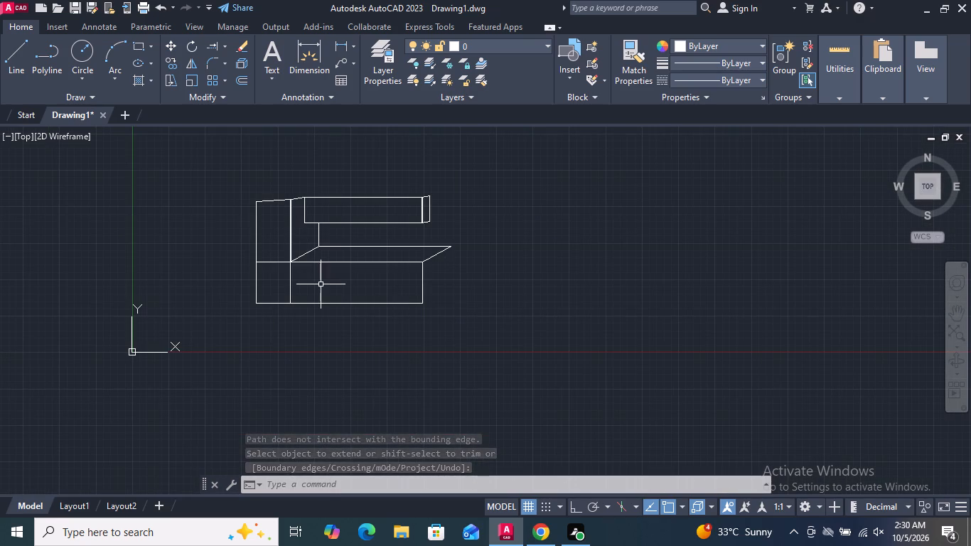
{"action": "middle_click_drag", "start_coordinate": [321, 284], "coordinate": [280, 321]}
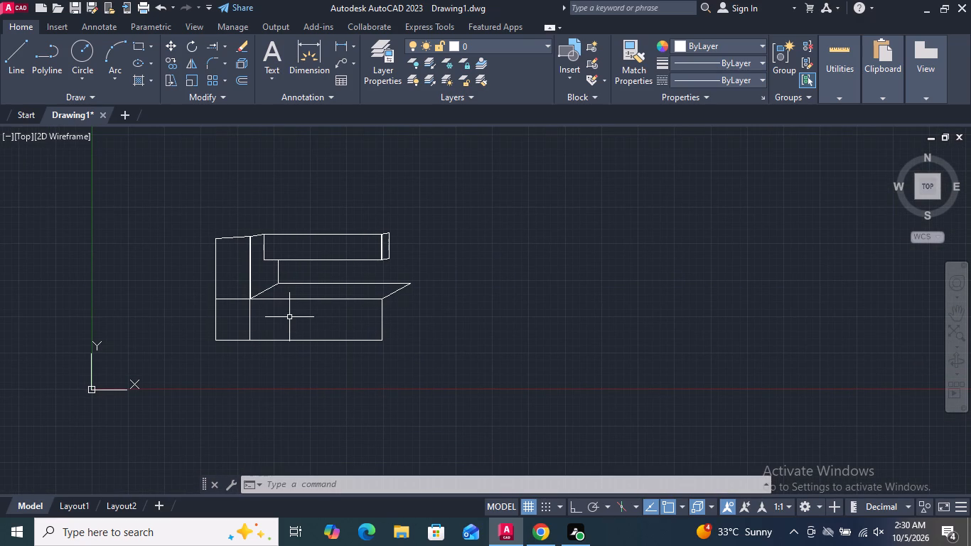
{"action": "scroll", "coordinate": [284, 308], "scroll_direction": "up", "scroll_amount": 3}
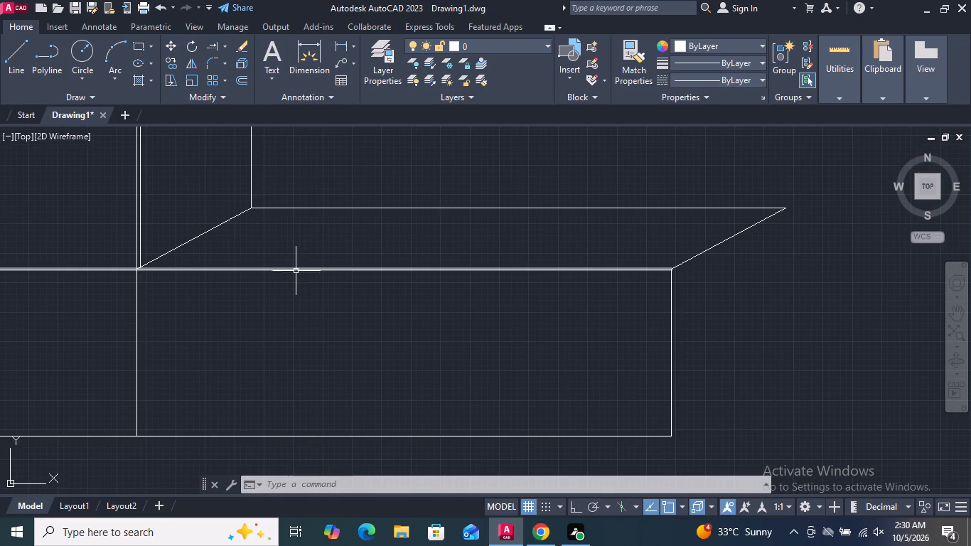
{"action": "scroll", "coordinate": [325, 326], "scroll_direction": "down", "scroll_amount": 1}
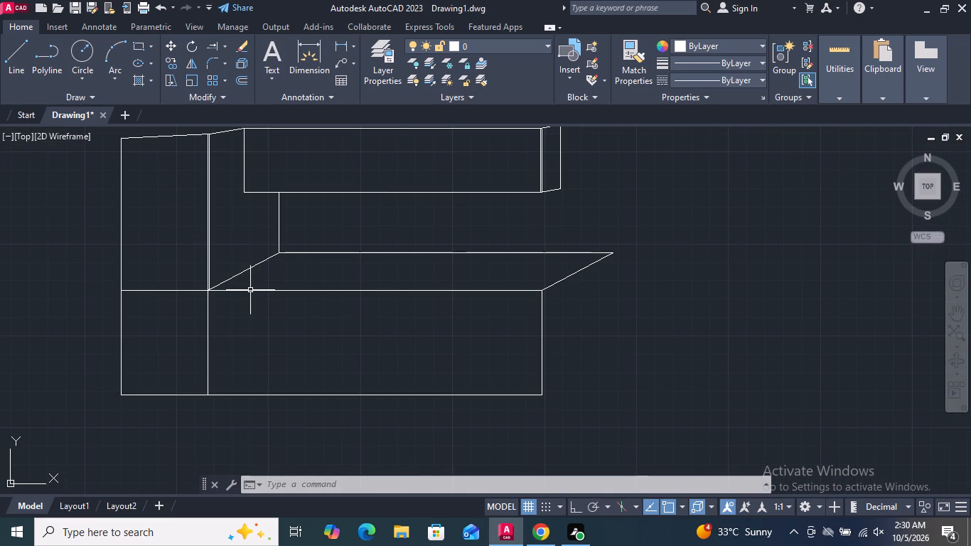
{"action": "left_click", "coordinate": [225, 44]}
{"action": "left_click", "coordinate": [230, 71]}
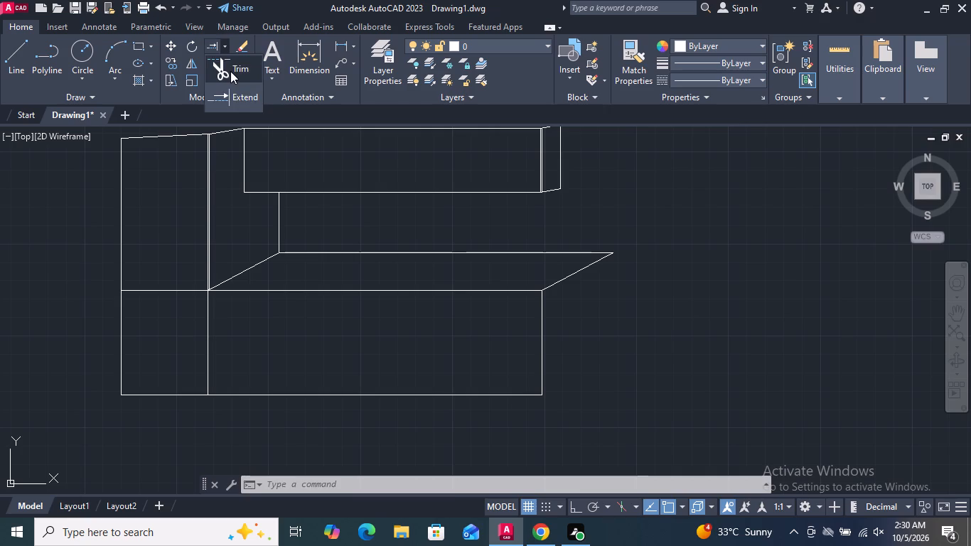
{"action": "left_click", "coordinate": [168, 293]}
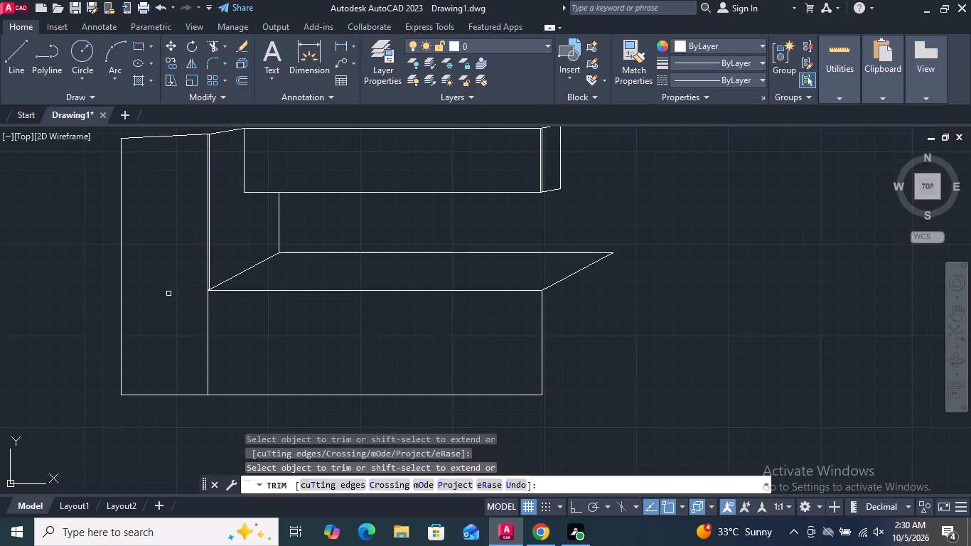
{"action": "key", "text": "Return"}
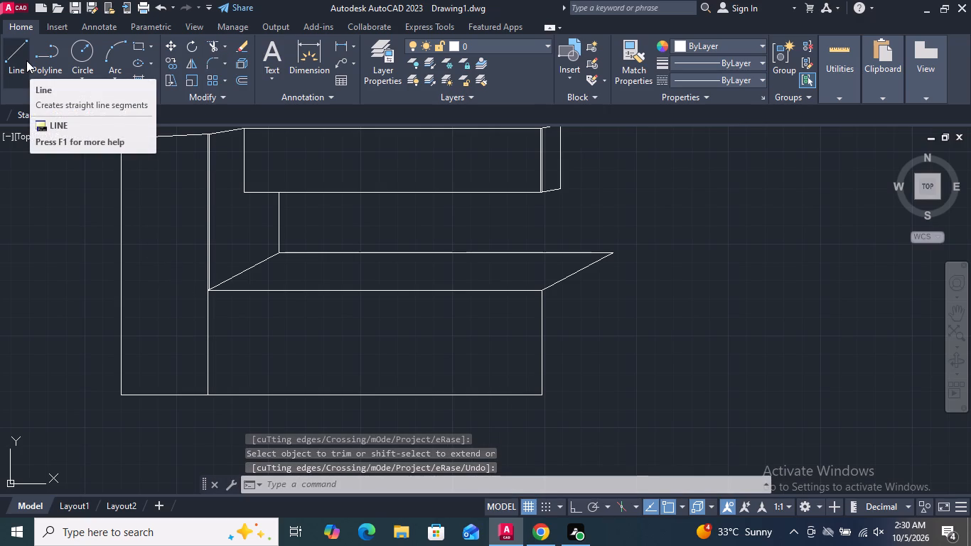
Draw a separate horizontal line from the base's inner front corner to the upright section's outer vertical edge.
{"action": "left_click", "coordinate": [26, 60]}
{"action": "scroll", "coordinate": [103, 297], "scroll_direction": "up", "scroll_amount": 3}
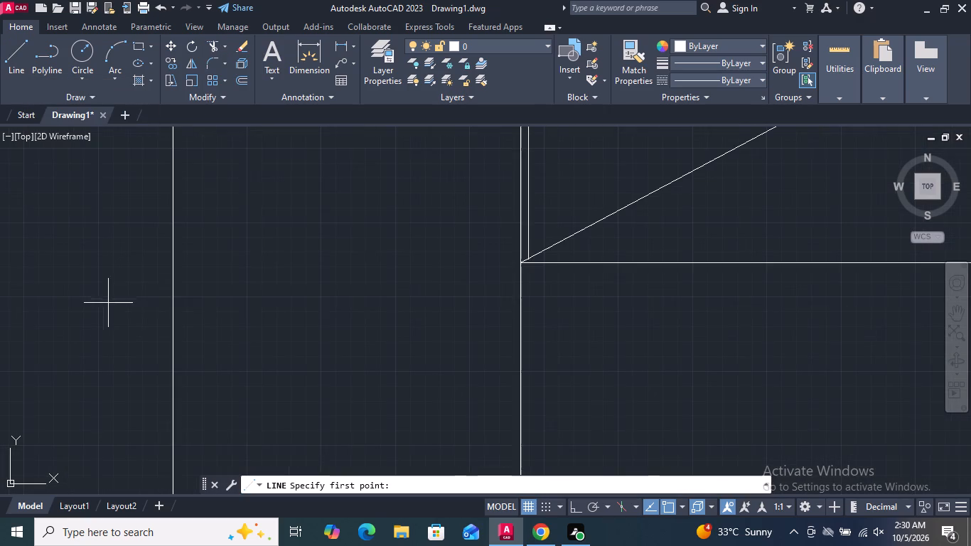
{"action": "left_click", "coordinate": [522, 262]}
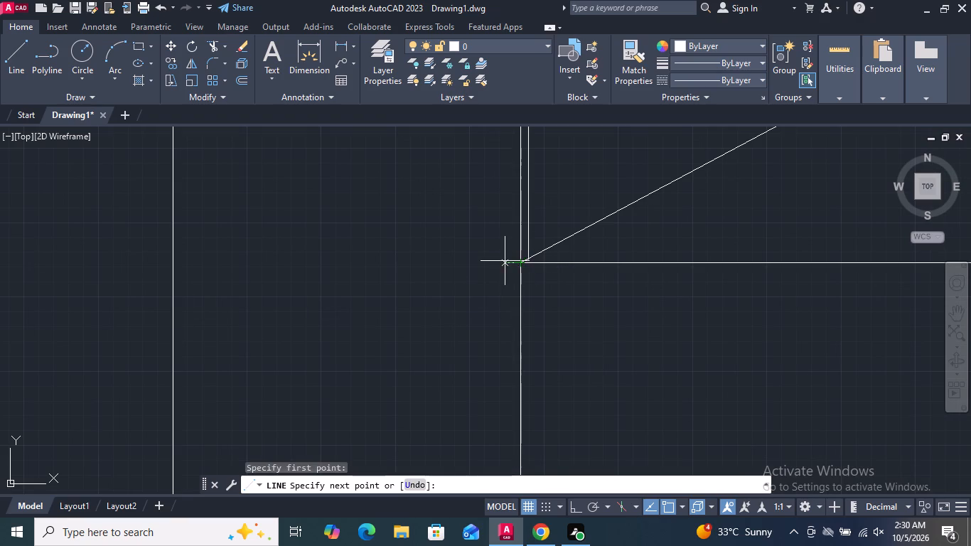
{"action": "left_click", "coordinate": [170, 259]}
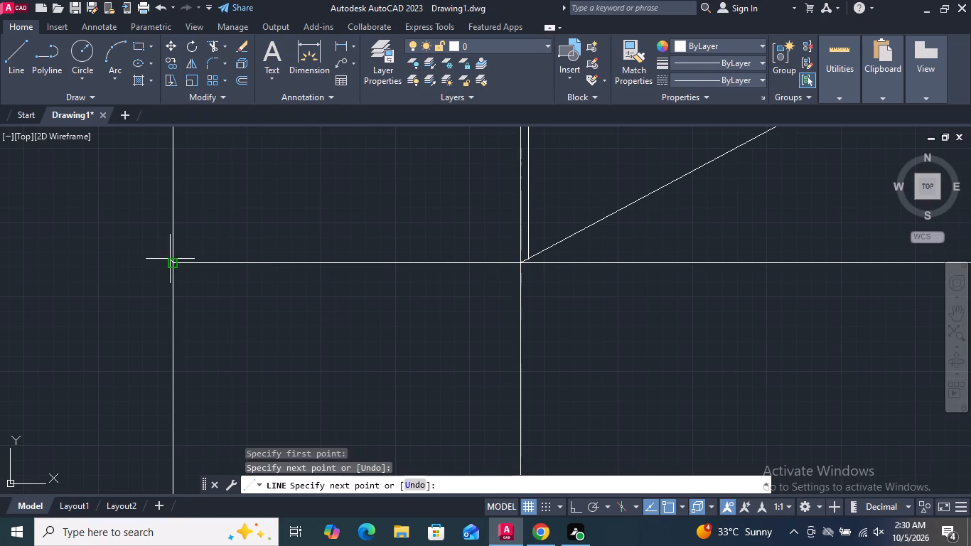
{"action": "key", "text": "Return"}
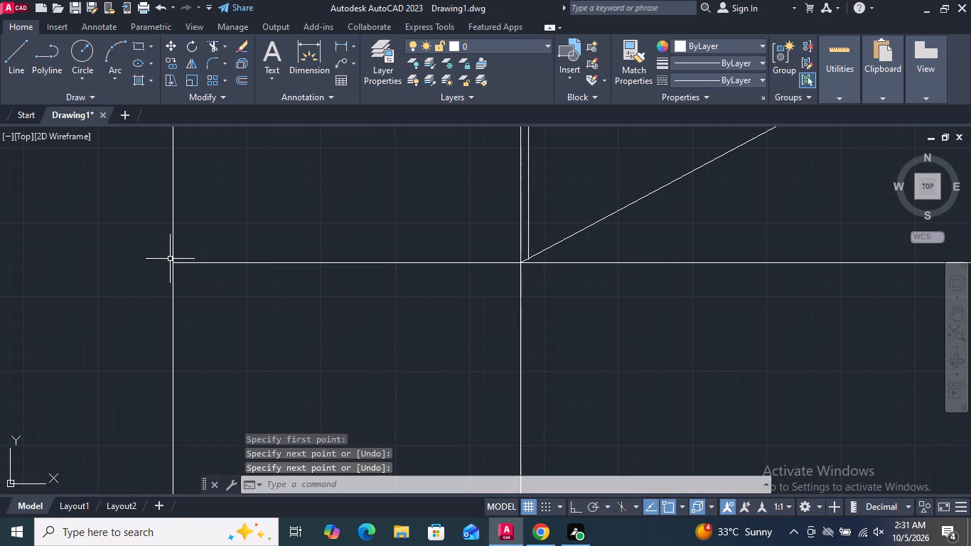
Copy the base's horizontal top front edge a short distance straight down from its inner front corner.
{"action": "scroll", "coordinate": [154, 272], "scroll_direction": "down", "scroll_amount": 5}
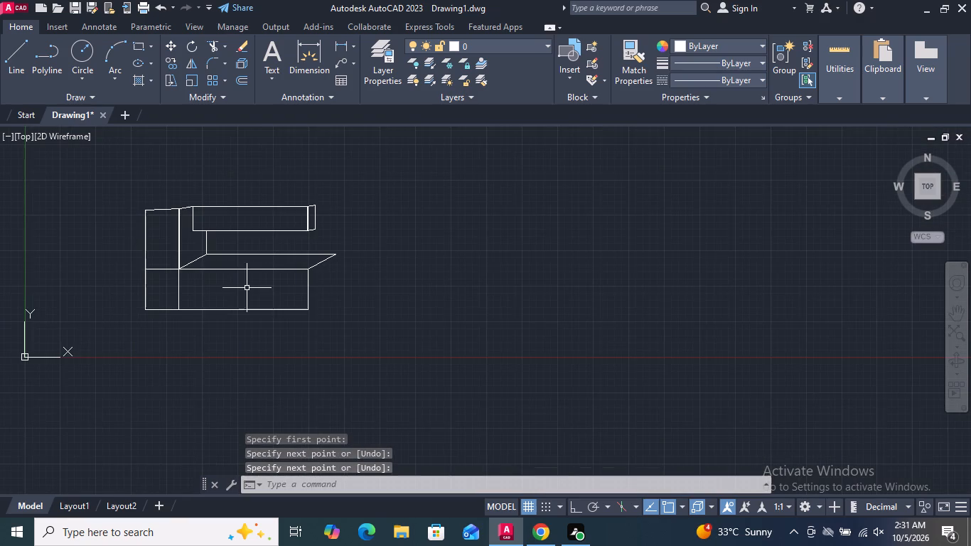
{"action": "scroll", "coordinate": [250, 288], "scroll_direction": "up", "scroll_amount": 2}
{"action": "left_click", "coordinate": [262, 239]}
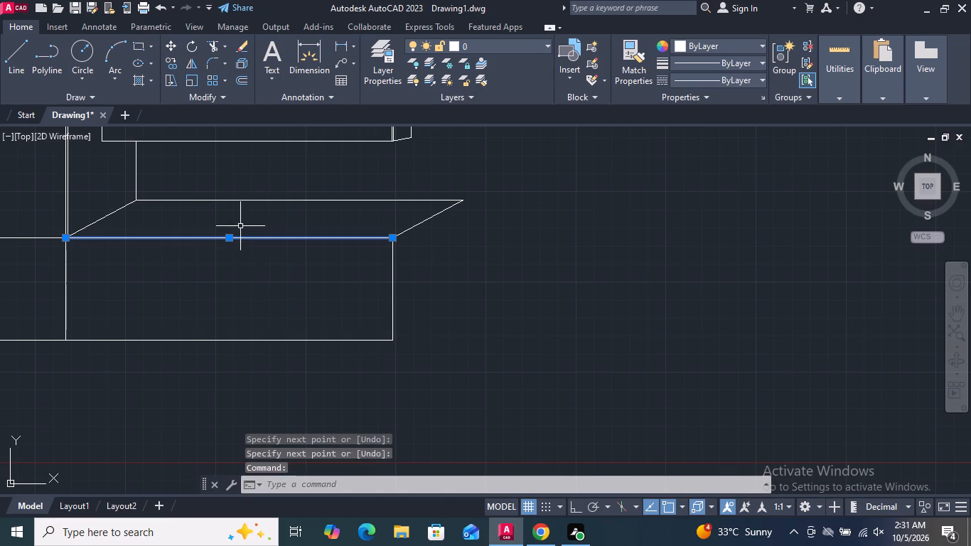
{"action": "left_click", "coordinate": [173, 64]}
{"action": "scroll", "coordinate": [54, 236], "scroll_direction": "up", "scroll_amount": 4}
{"action": "scroll", "coordinate": [124, 263], "scroll_direction": "up", "scroll_amount": 2}
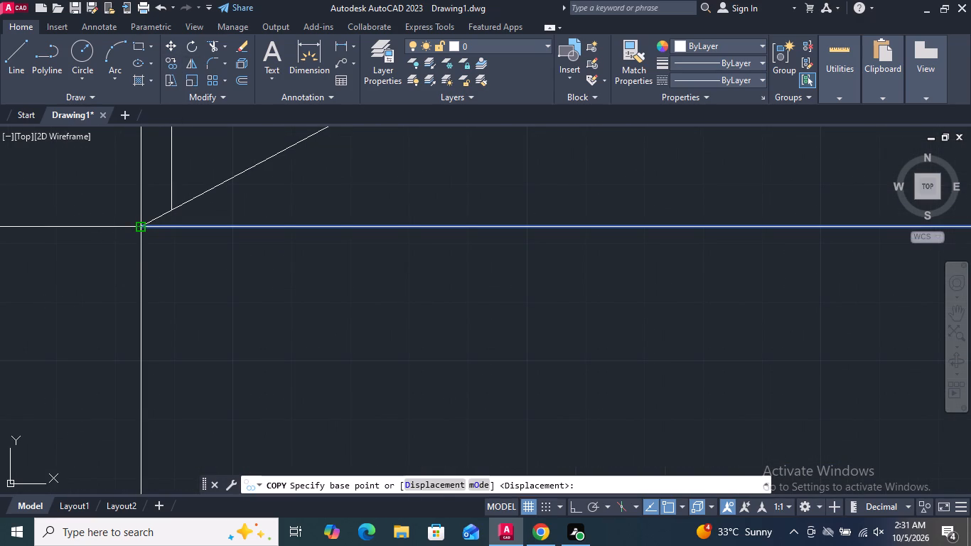
{"action": "left_click", "coordinate": [141, 225]}
{"action": "left_click", "coordinate": [141, 271]}
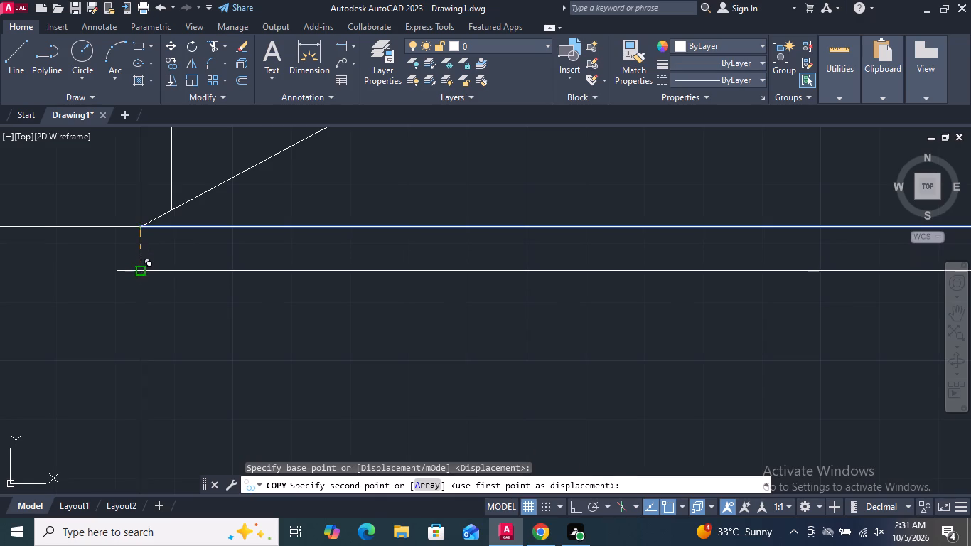
{"action": "scroll", "coordinate": [119, 301], "scroll_direction": "down", "scroll_amount": 5}
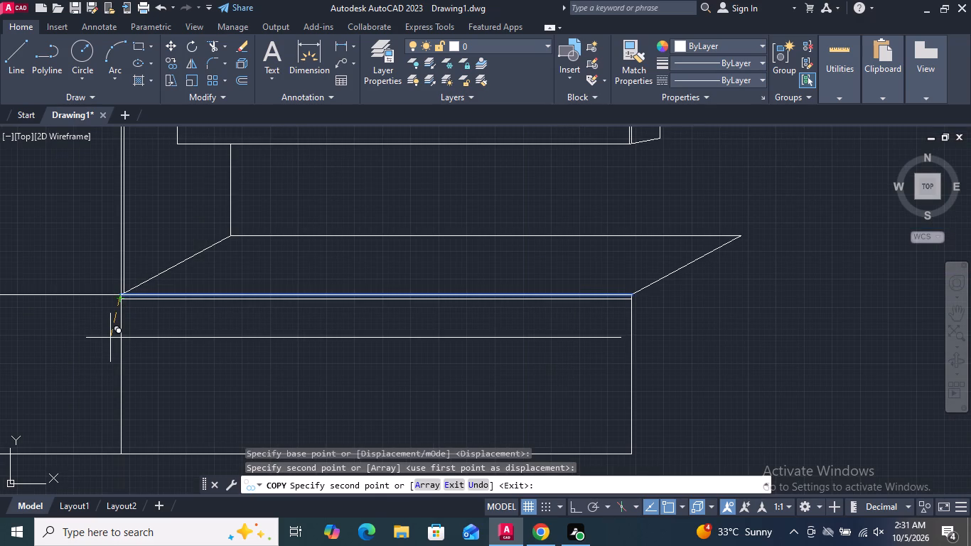
{"action": "key", "text": "Return"}
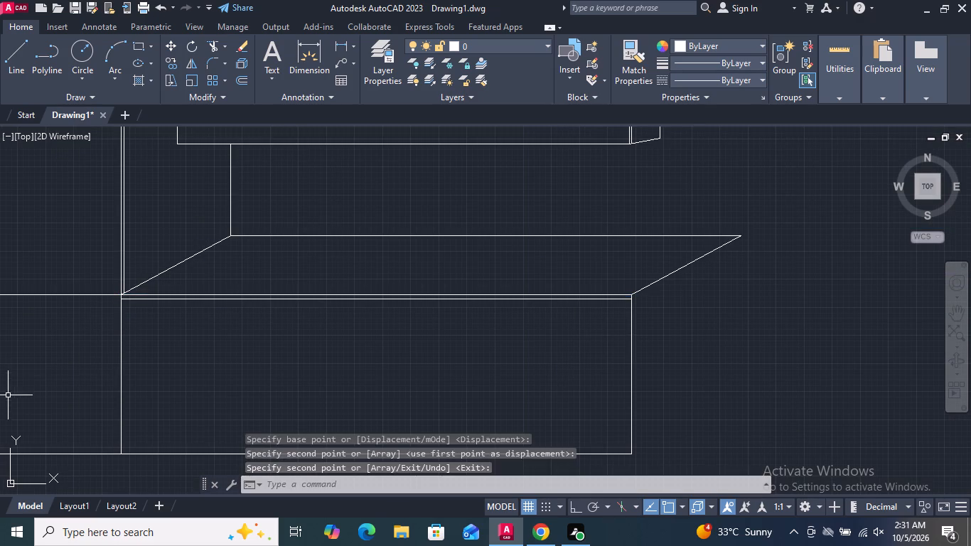
Copy the base's slanted outer top edge straight down so it starts at the end of the copied front edge.
{"action": "scroll", "coordinate": [756, 269], "scroll_direction": "up", "scroll_amount": 3}
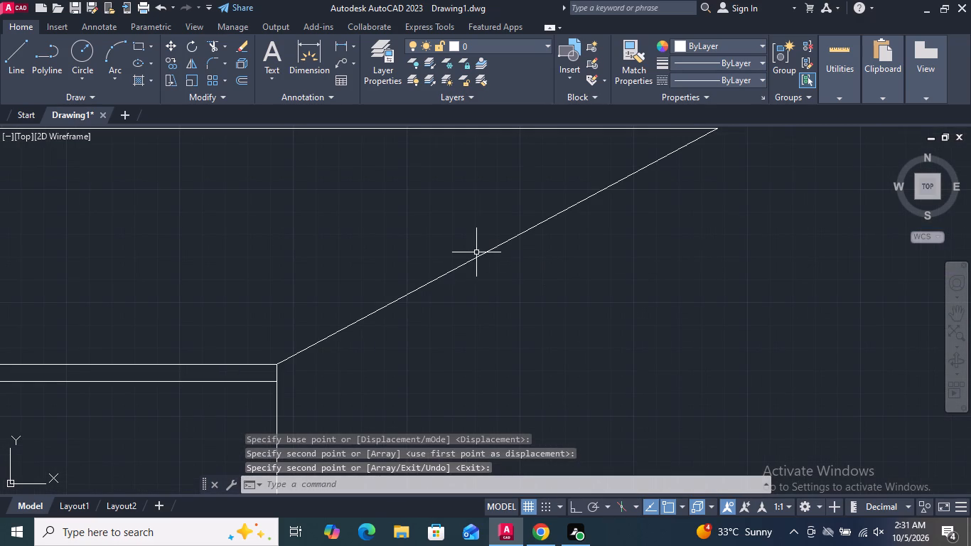
{"action": "left_click", "coordinate": [476, 257]}
{"action": "scroll", "coordinate": [557, 252], "scroll_direction": "down", "scroll_amount": 1}
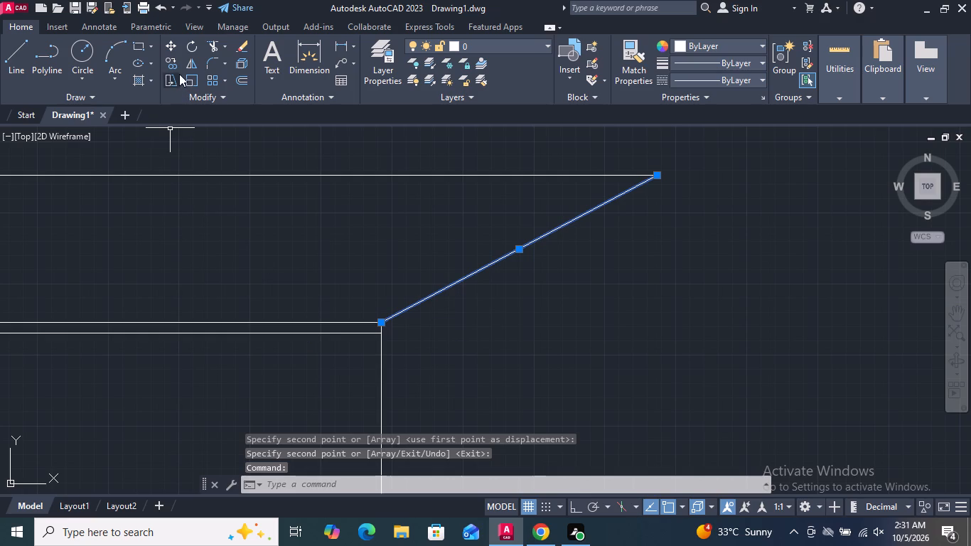
{"action": "left_click", "coordinate": [175, 68]}
{"action": "scroll", "coordinate": [370, 381], "scroll_direction": "up", "scroll_amount": 2}
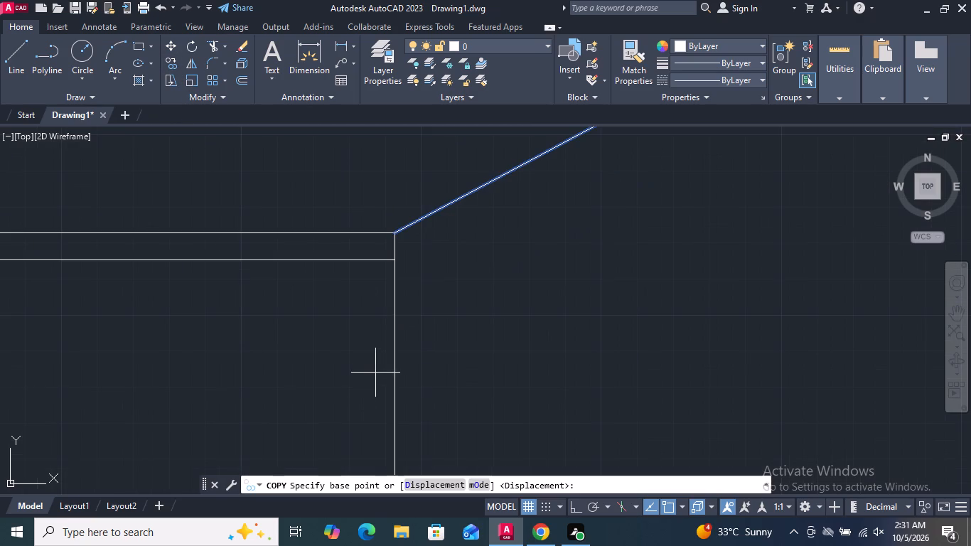
{"action": "left_click", "coordinate": [395, 235]}
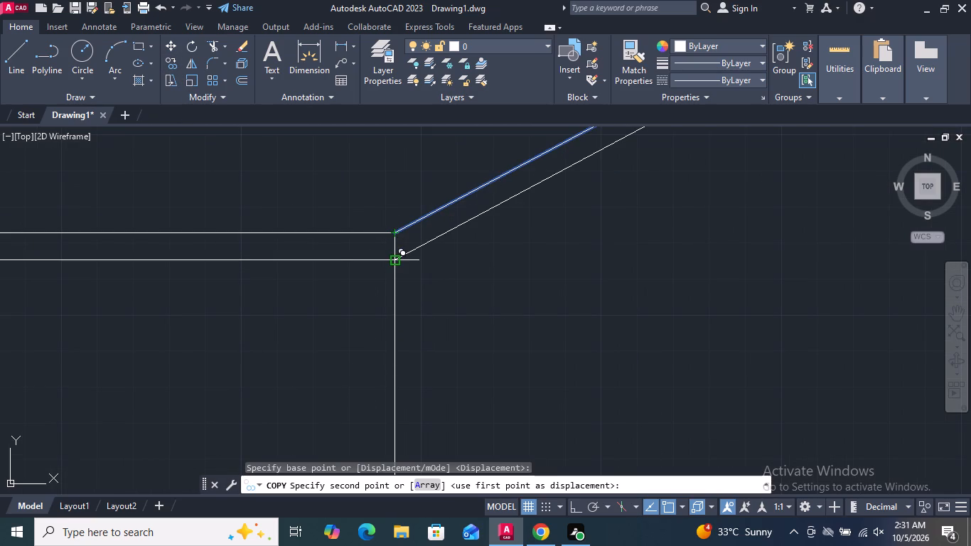
{"action": "left_click", "coordinate": [392, 262]}
{"action": "key", "text": "Return"}
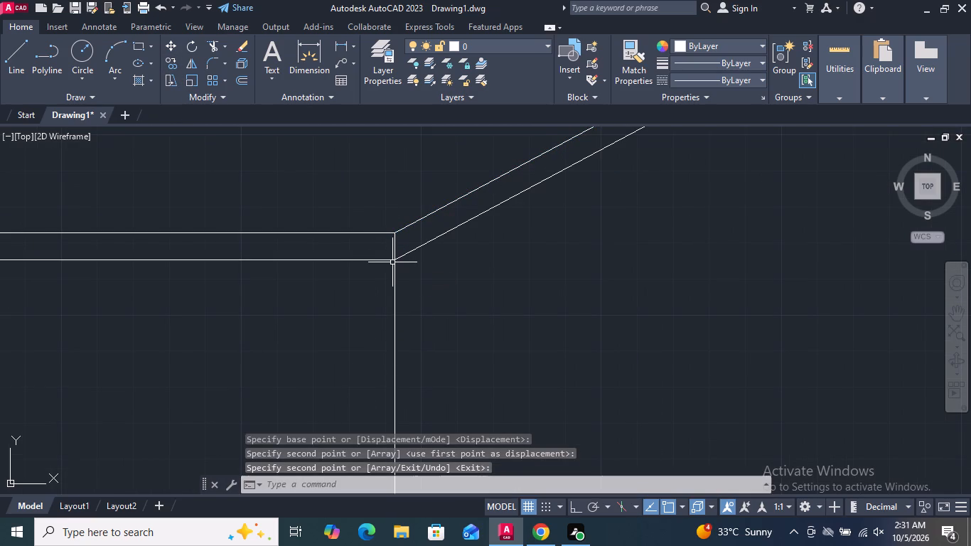
Draw a short vertical line joining the far ends of the two parallel slanted edges at the base's back corner.
{"action": "scroll", "coordinate": [459, 300], "scroll_direction": "down", "scroll_amount": 1}
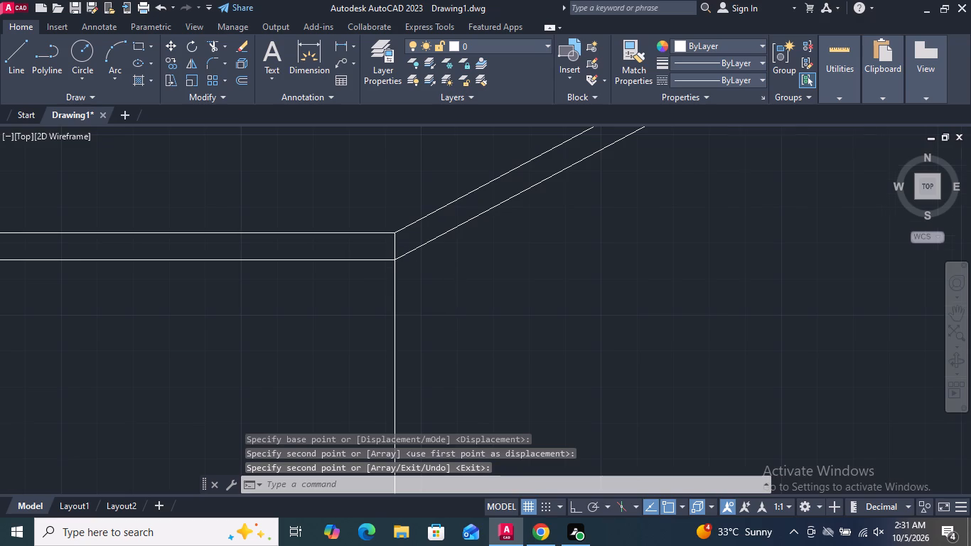
{"action": "scroll", "coordinate": [459, 300], "scroll_direction": "down", "scroll_amount": 2}
{"action": "scroll", "coordinate": [625, 184], "scroll_direction": "up", "scroll_amount": 3}
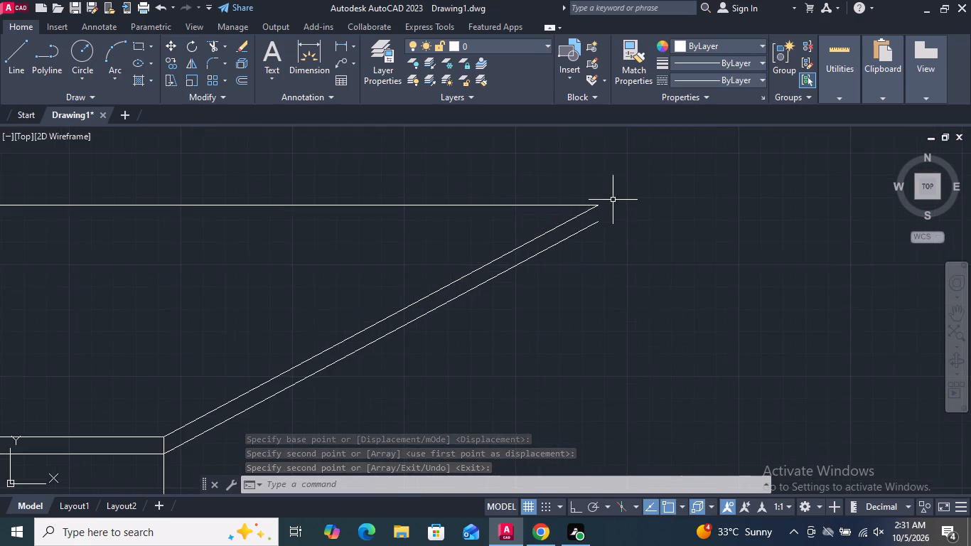
{"action": "scroll", "coordinate": [613, 200], "scroll_direction": "up", "scroll_amount": 3}
{"action": "left_click", "coordinate": [20, 54]}
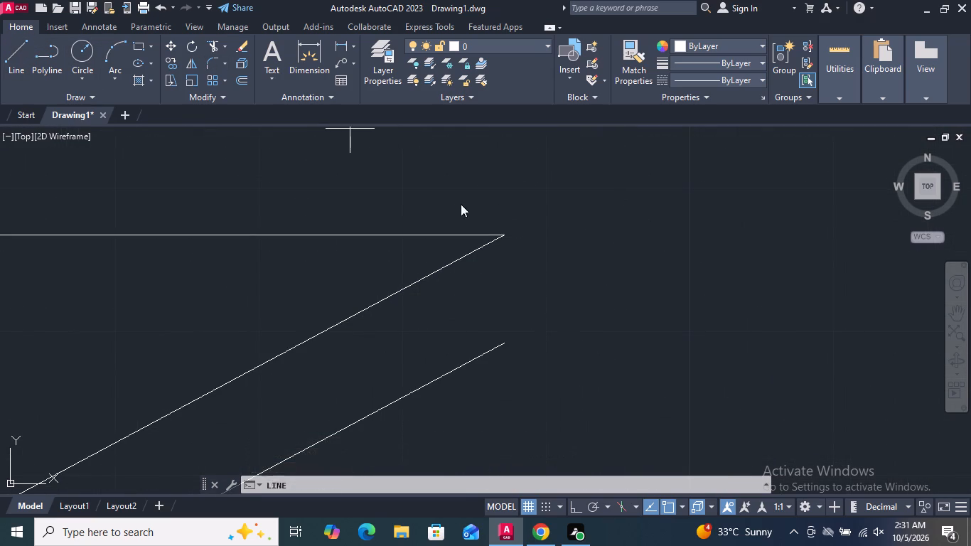
{"action": "left_click", "coordinate": [505, 343]}
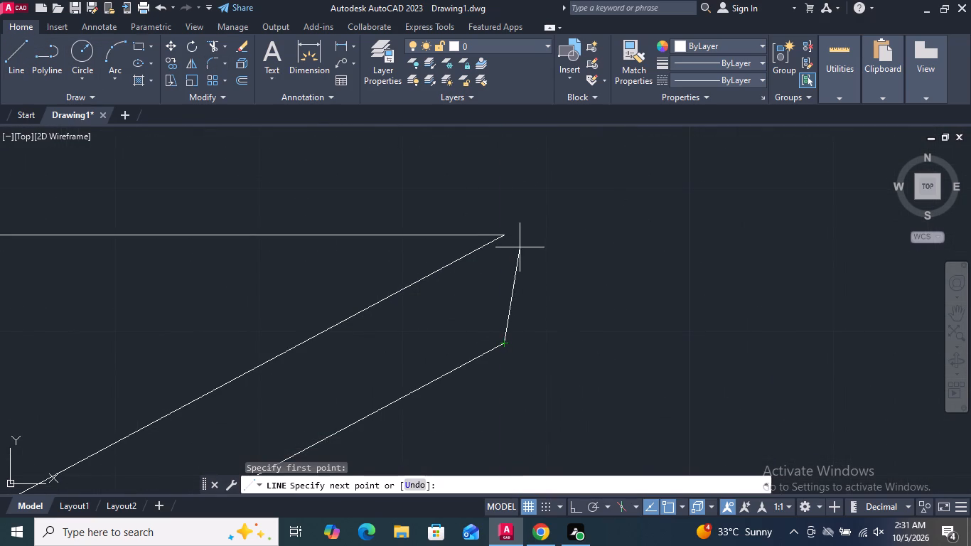
{"action": "left_click", "coordinate": [504, 237]}
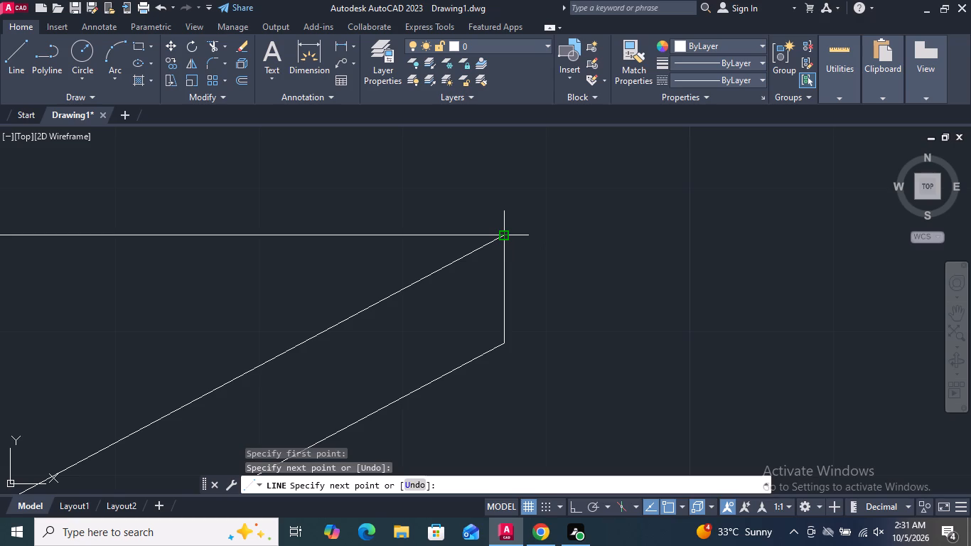
{"action": "key", "text": "Return"}
Trim the piece of the base's outer vertical edge between the two parallel horizontal front lines.
{"action": "scroll", "coordinate": [518, 193], "scroll_direction": "down", "scroll_amount": 2}
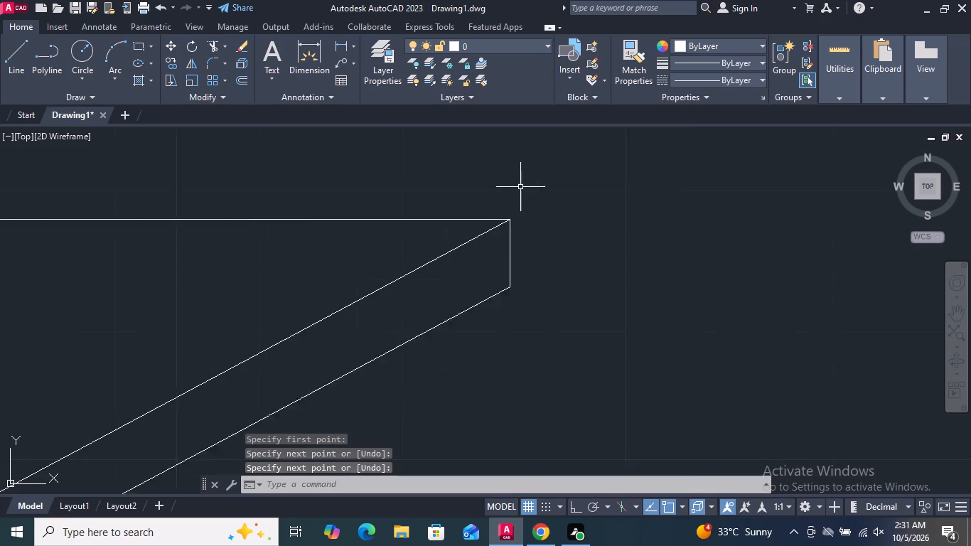
{"action": "scroll", "coordinate": [521, 186], "scroll_direction": "down", "scroll_amount": 6}
{"action": "middle_click_drag", "start_coordinate": [524, 262], "coordinate": [499, 264]}
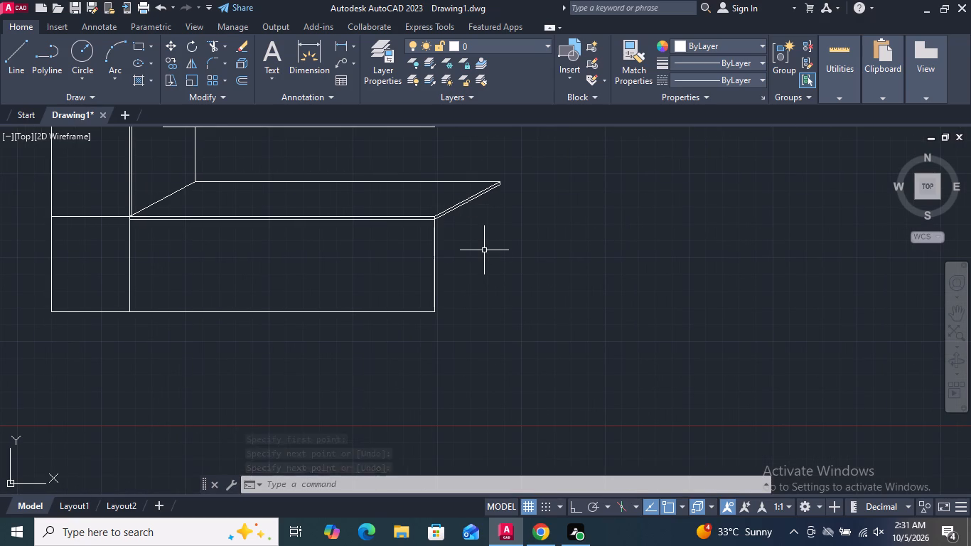
{"action": "scroll", "coordinate": [484, 250], "scroll_direction": "up", "scroll_amount": 2}
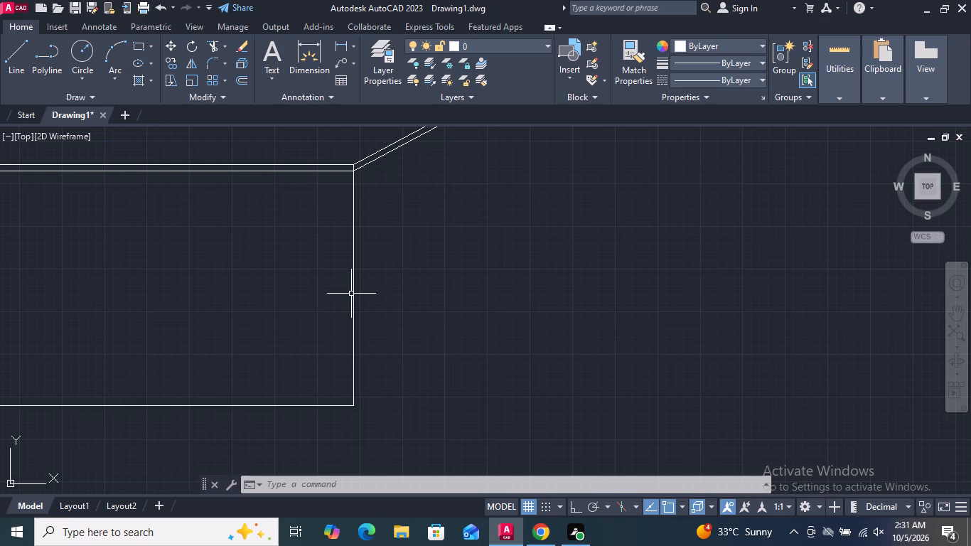
{"action": "scroll", "coordinate": [382, 315], "scroll_direction": "down", "scroll_amount": 1}
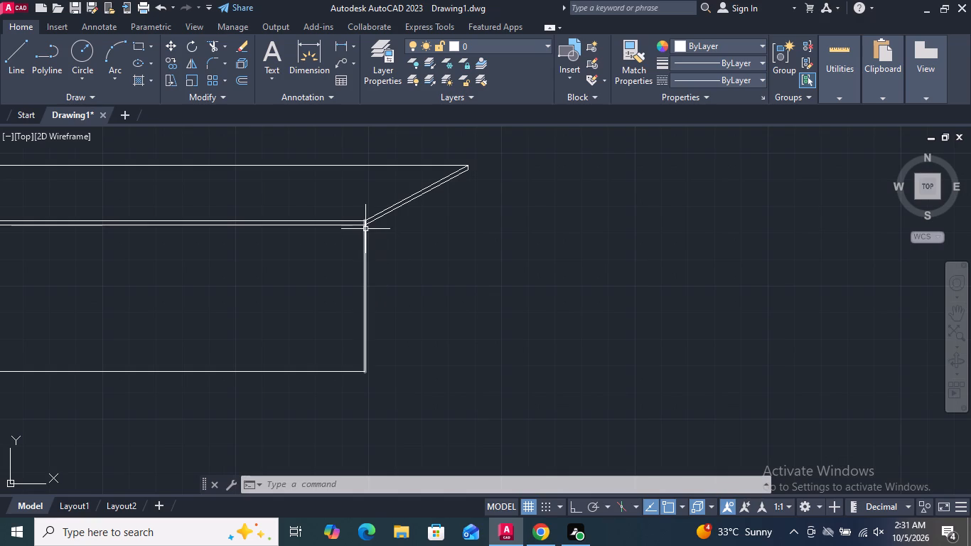
{"action": "scroll", "coordinate": [365, 219], "scroll_direction": "up", "scroll_amount": 6}
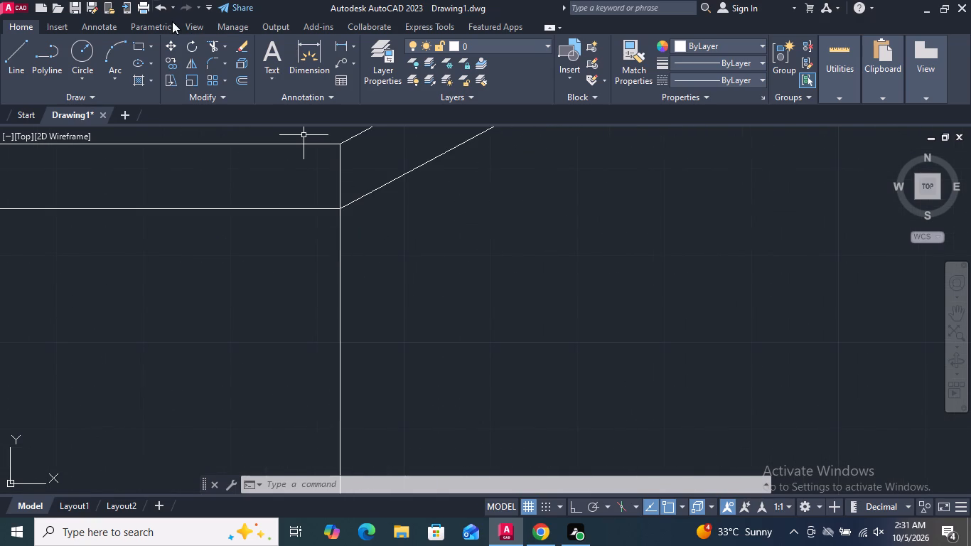
{"action": "left_click", "coordinate": [212, 47]}
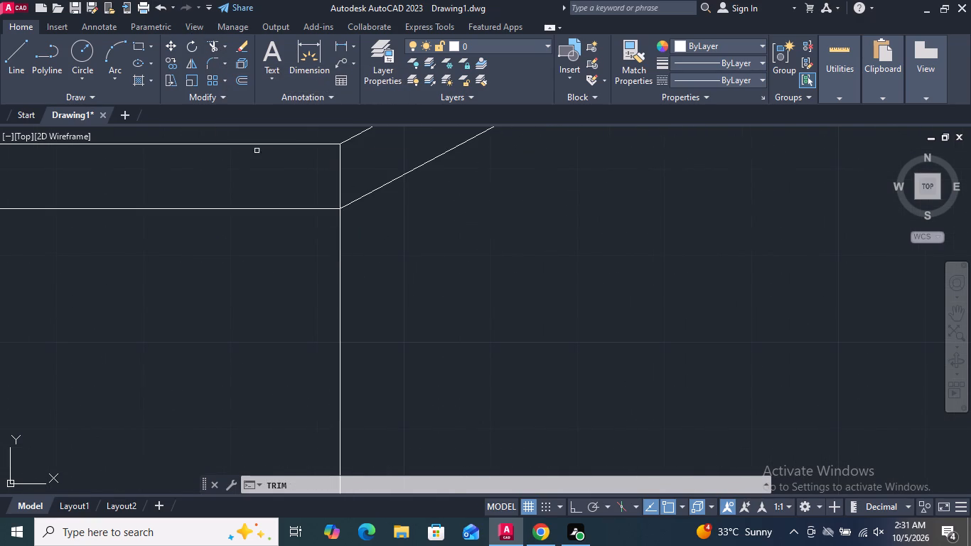
{"action": "left_click_drag", "start_coordinate": [348, 177], "coordinate": [323, 177]}
{"action": "key", "text": "Return"}
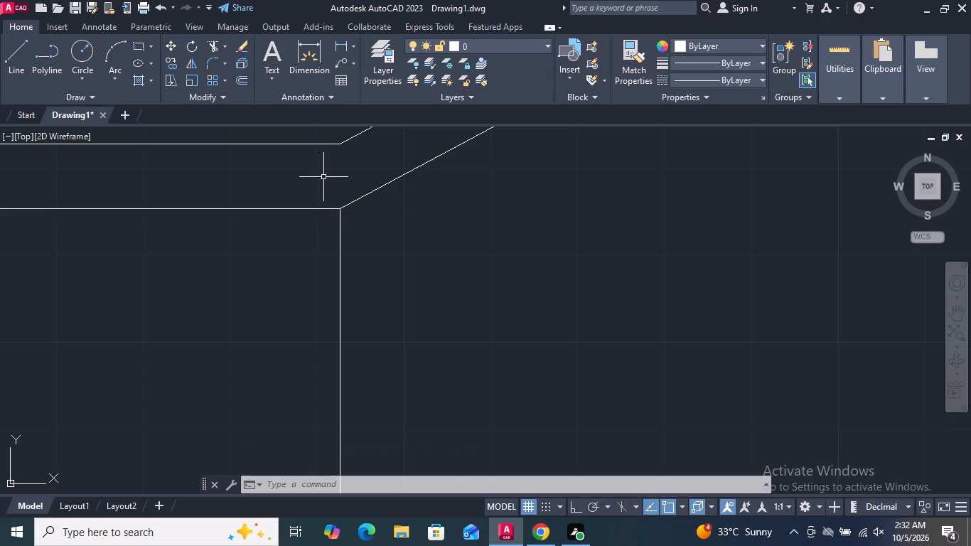
Move the base's outer vertical edge a short distance horizontally outward from its bottom corner.
{"action": "scroll", "coordinate": [432, 233], "scroll_direction": "down", "scroll_amount": 2}
{"action": "middle_click_drag", "start_coordinate": [386, 289], "coordinate": [383, 281]}
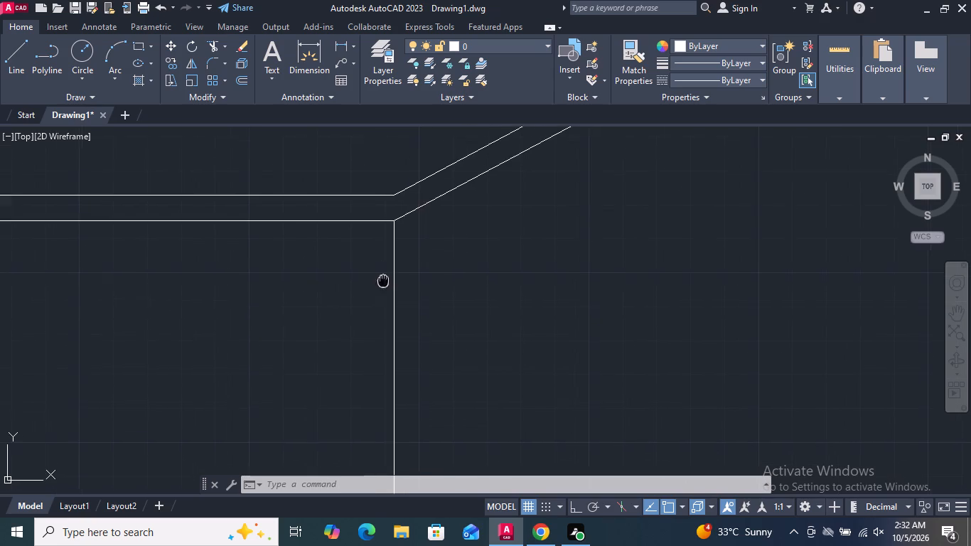
{"action": "middle_click_drag", "start_coordinate": [383, 281], "coordinate": [382, 224]}
{"action": "scroll", "coordinate": [382, 224], "scroll_direction": "down", "scroll_amount": 3}
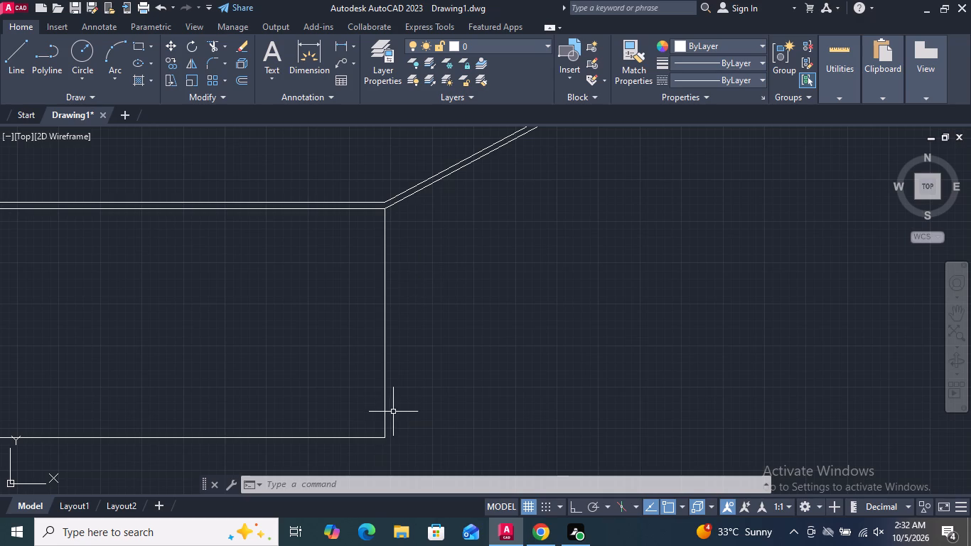
{"action": "left_click", "coordinate": [385, 363]}
{"action": "scroll", "coordinate": [376, 456], "scroll_direction": "up", "scroll_amount": 2}
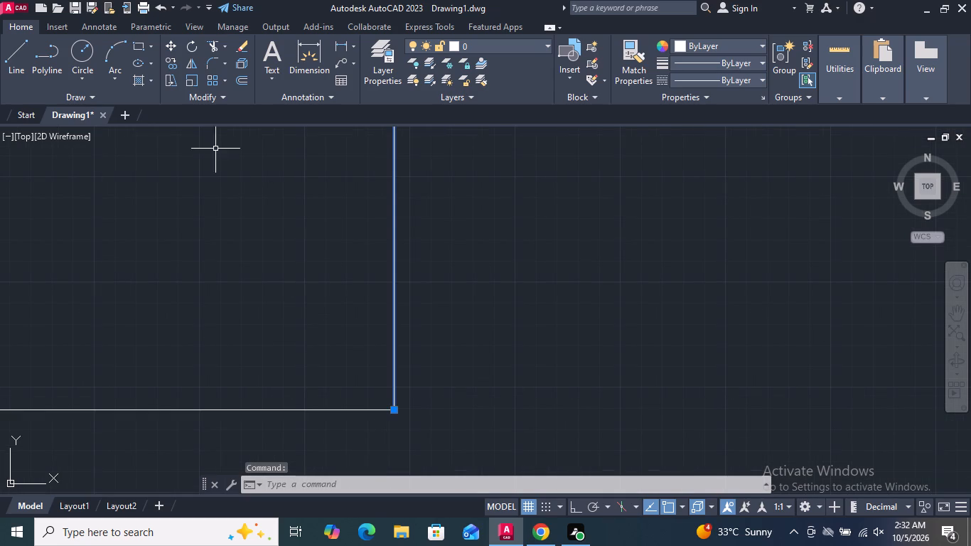
{"action": "left_click", "coordinate": [171, 45]}
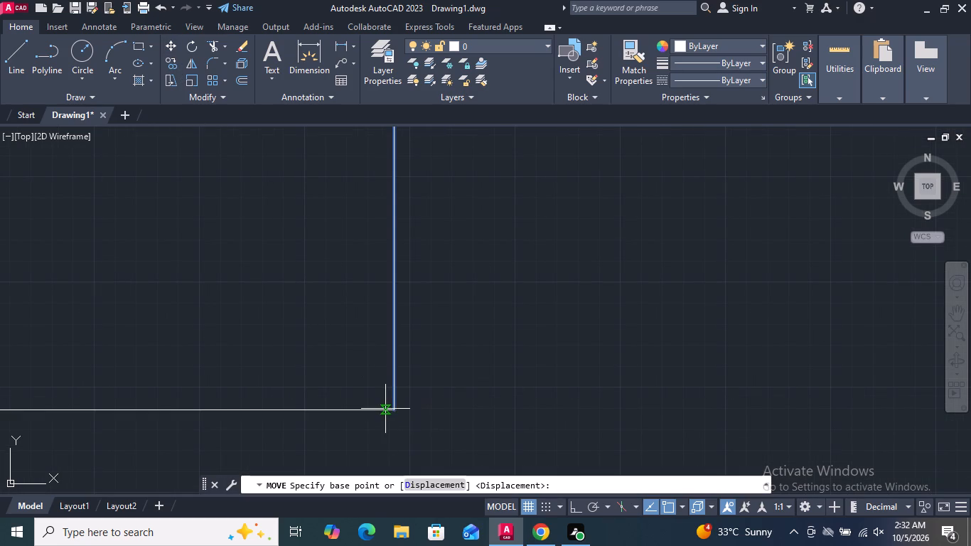
{"action": "left_click", "coordinate": [394, 409]}
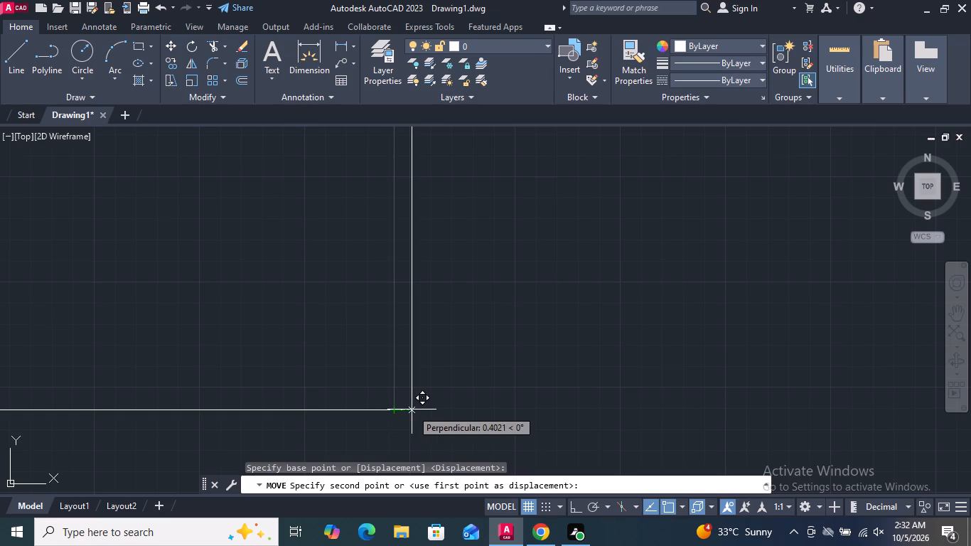
{"action": "left_click", "coordinate": [431, 409]}
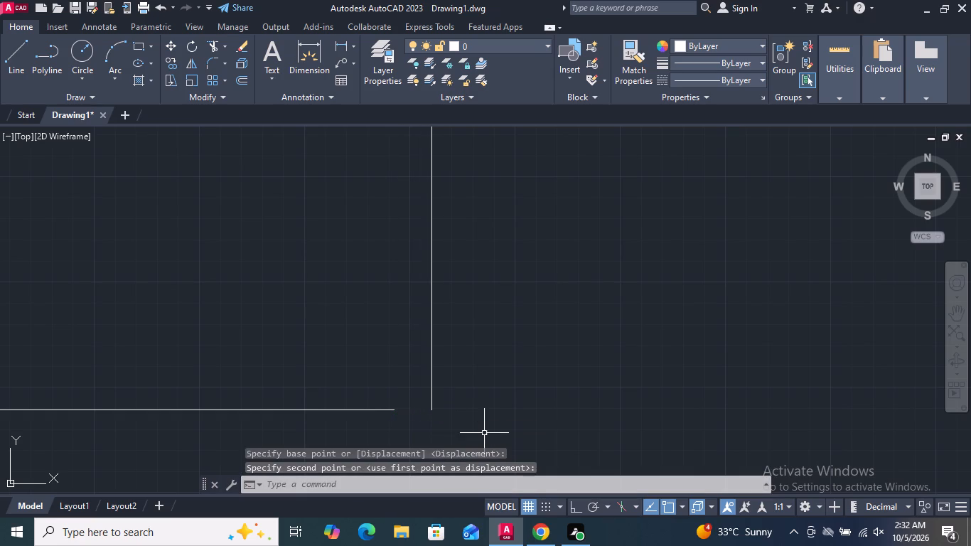
Extend the base's bottom line to the moved vertical edge, and that edge up to the lower slanted line.
{"action": "left_click", "coordinate": [225, 45]}
{"action": "left_click", "coordinate": [238, 97]}
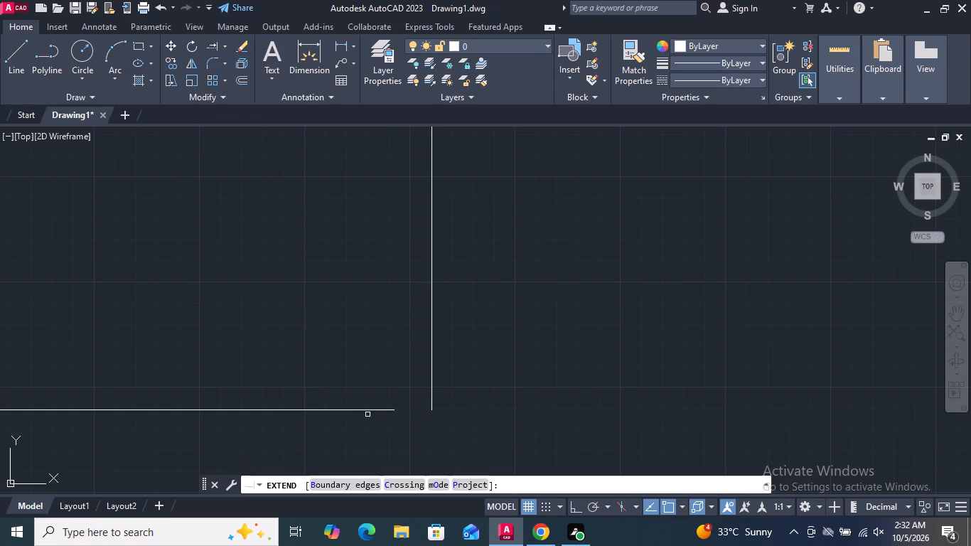
{"action": "left_click", "coordinate": [378, 411]}
{"action": "scroll", "coordinate": [520, 455], "scroll_direction": "down", "scroll_amount": 3}
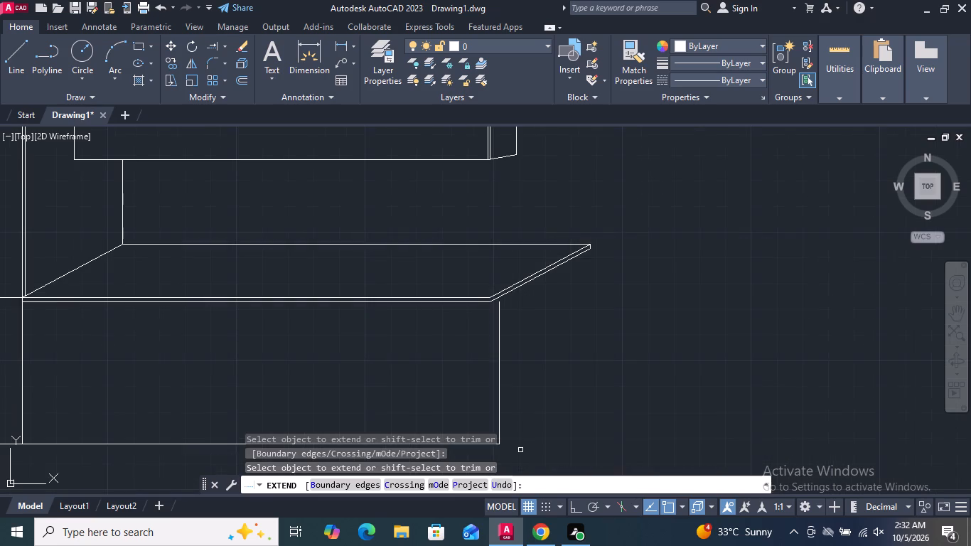
{"action": "scroll", "coordinate": [500, 296], "scroll_direction": "up", "scroll_amount": 4}
{"action": "left_click", "coordinate": [490, 342]}
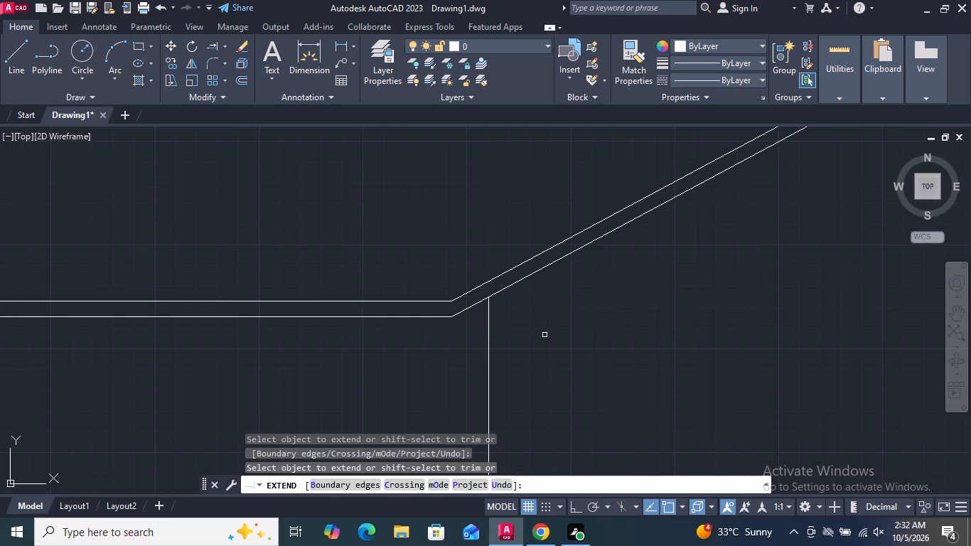
{"action": "key", "text": "Return"}
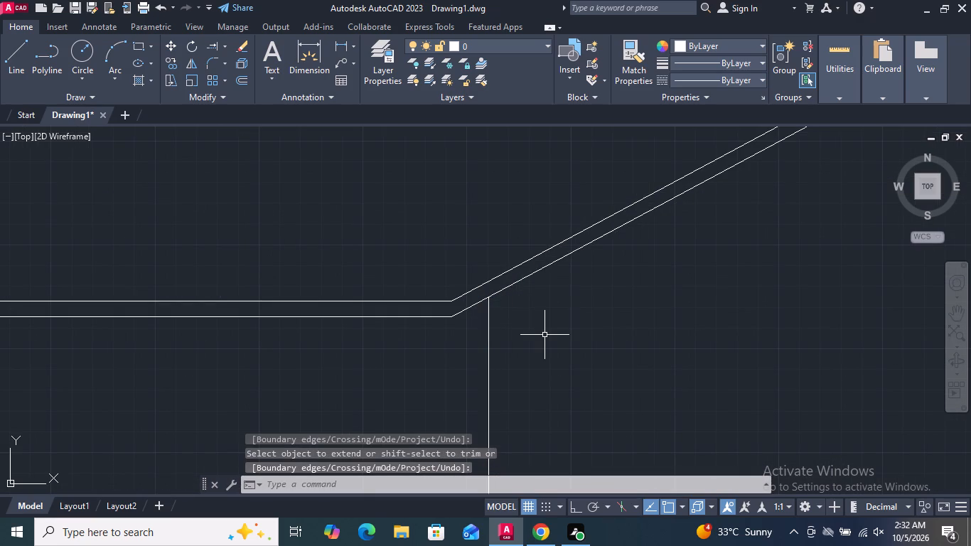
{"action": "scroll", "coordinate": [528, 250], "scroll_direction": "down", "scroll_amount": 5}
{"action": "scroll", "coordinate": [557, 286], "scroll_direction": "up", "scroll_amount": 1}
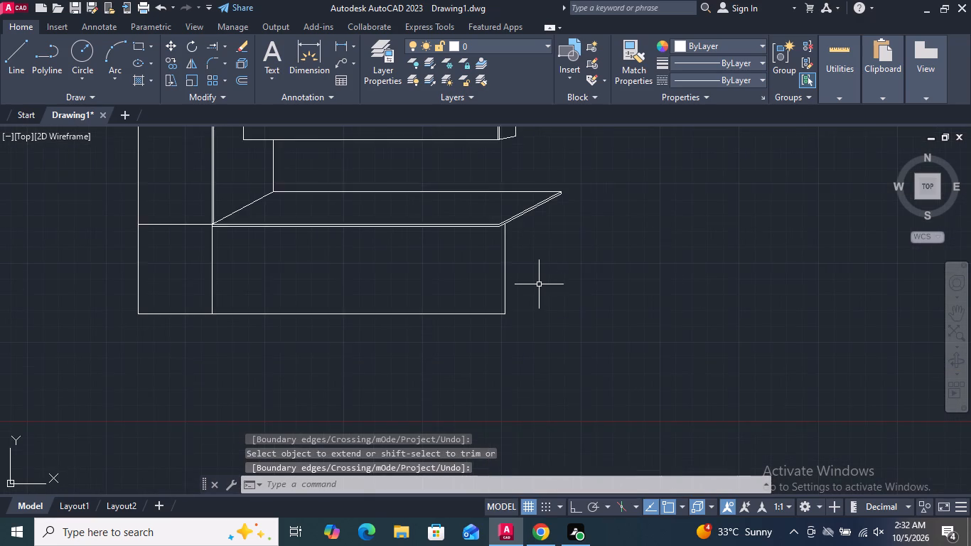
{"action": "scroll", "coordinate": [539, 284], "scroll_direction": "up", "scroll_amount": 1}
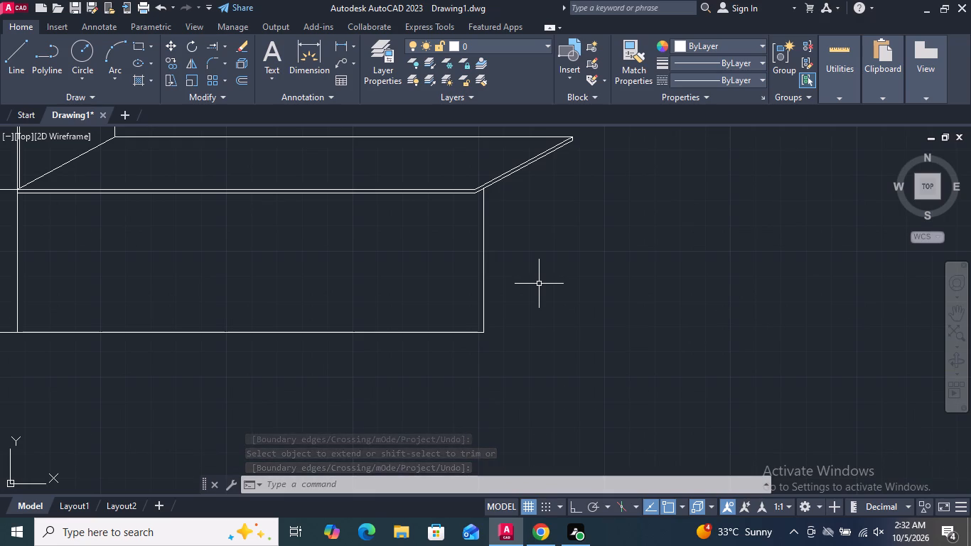
Move the base's outer vertical edge from its top end down along the lower slanted line, closer to the slab's front corner.
{"action": "left_click", "coordinate": [484, 274]}
{"action": "scroll", "coordinate": [478, 184], "scroll_direction": "up", "scroll_amount": 3}
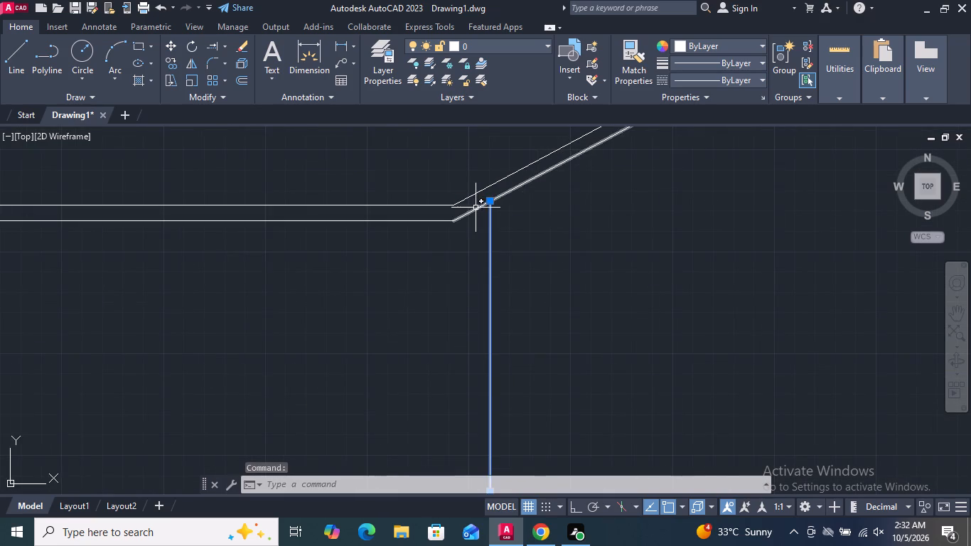
{"action": "scroll", "coordinate": [476, 208], "scroll_direction": "up", "scroll_amount": 1}
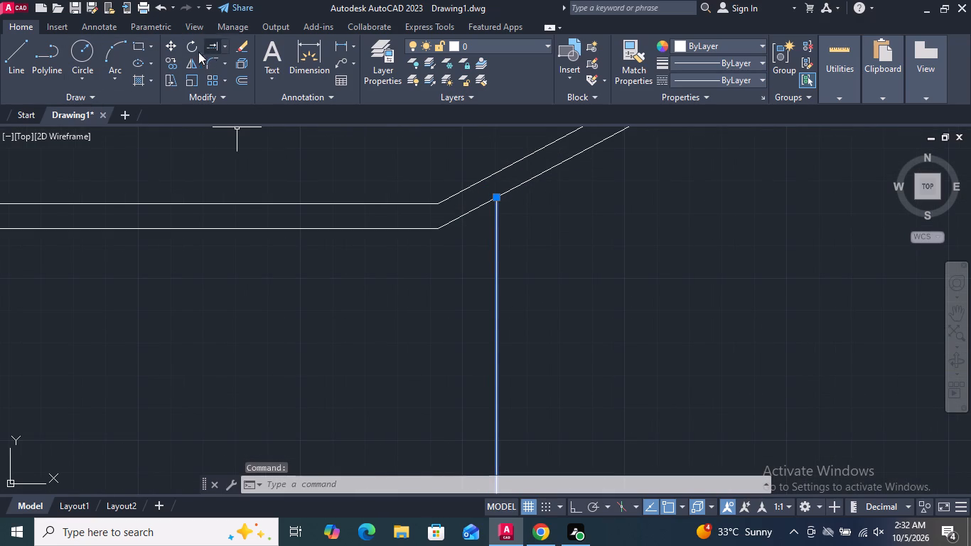
{"action": "left_click", "coordinate": [170, 45]}
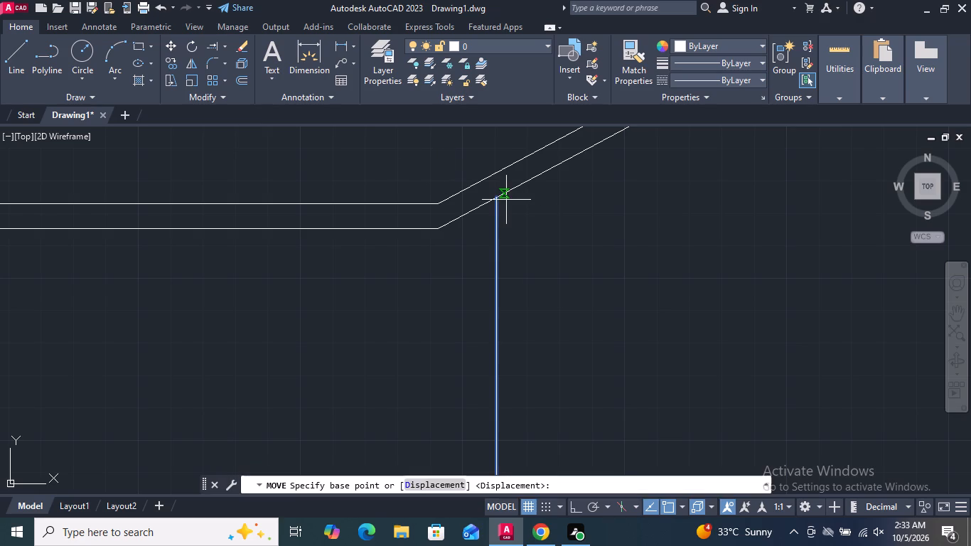
{"action": "left_click", "coordinate": [498, 198]}
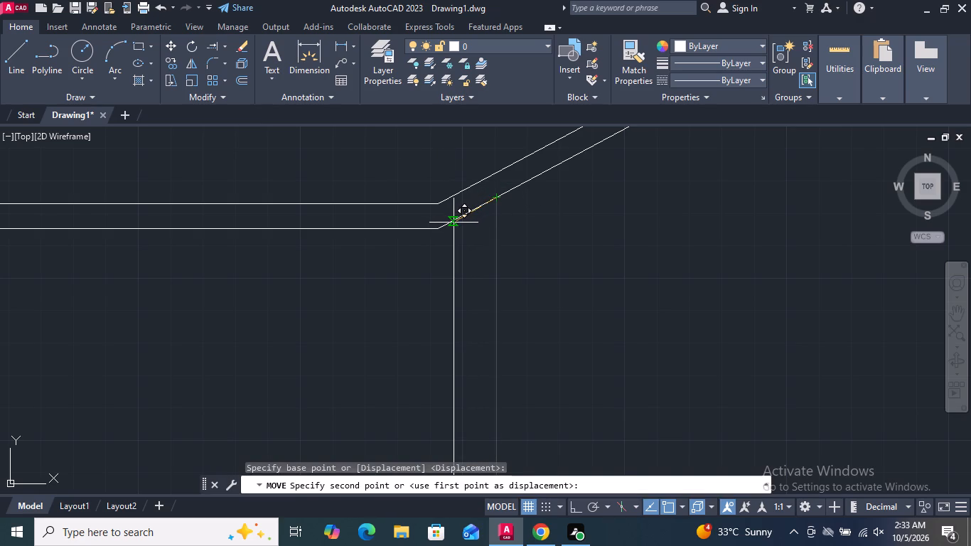
{"action": "scroll", "coordinate": [453, 223], "scroll_direction": "up", "scroll_amount": 4}
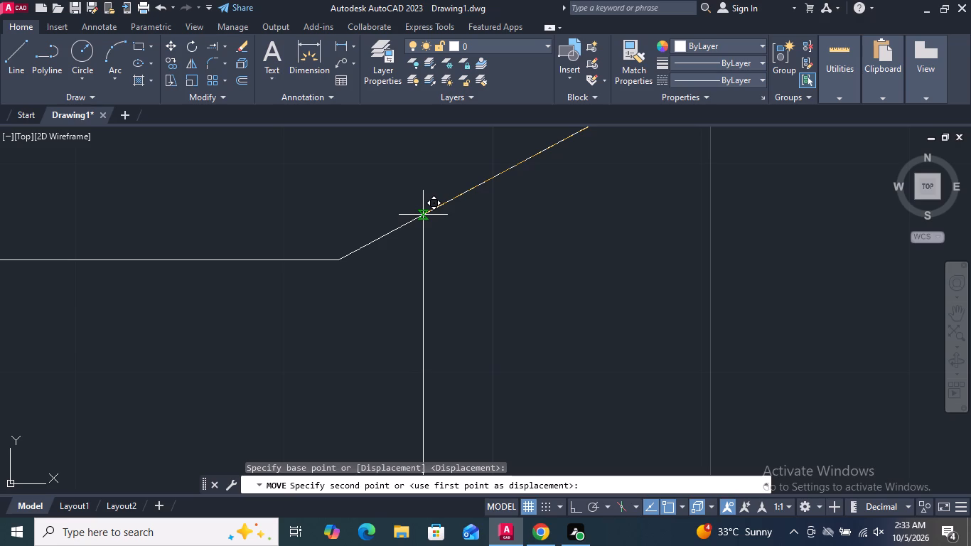
{"action": "left_click", "coordinate": [423, 215]}
Trim the overhanging ends of the bottom line and the outer vertical edge where they cross at the base's bottom corner.
{"action": "scroll", "coordinate": [500, 210], "scroll_direction": "down", "scroll_amount": 7}
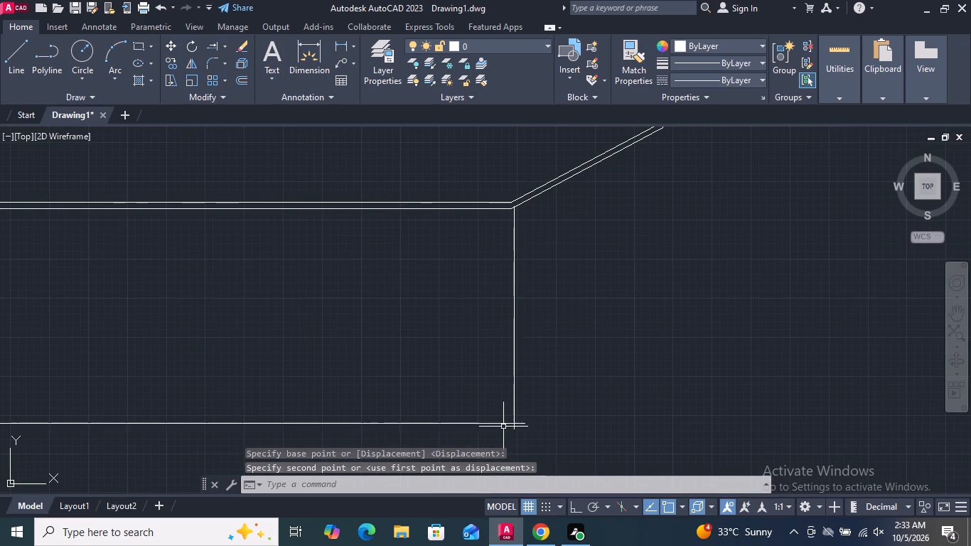
{"action": "scroll", "coordinate": [513, 431], "scroll_direction": "up", "scroll_amount": 1}
{"action": "scroll", "coordinate": [519, 424], "scroll_direction": "down", "scroll_amount": 2}
{"action": "scroll", "coordinate": [537, 272], "scroll_direction": "up", "scroll_amount": 2}
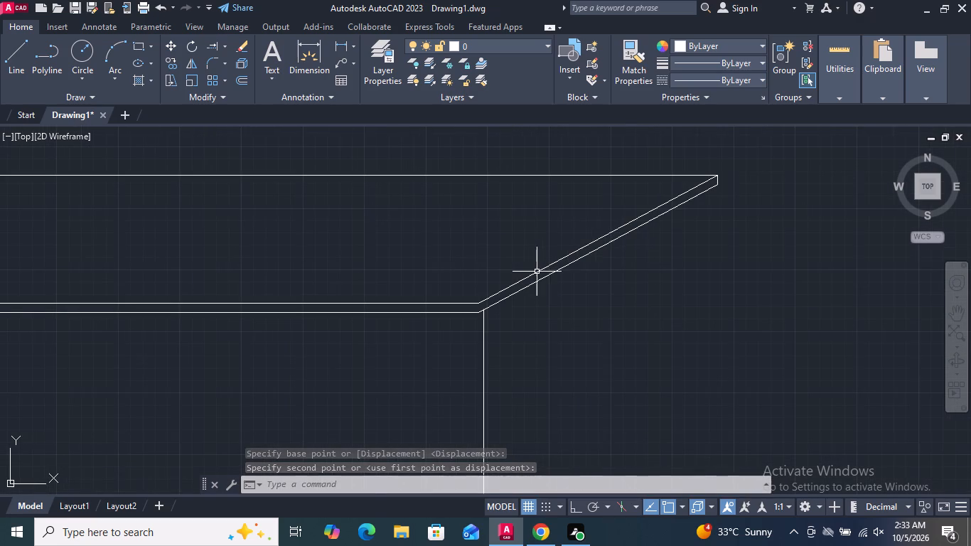
{"action": "scroll", "coordinate": [525, 243], "scroll_direction": "down", "scroll_amount": 3}
{"action": "scroll", "coordinate": [508, 372], "scroll_direction": "up", "scroll_amount": 3}
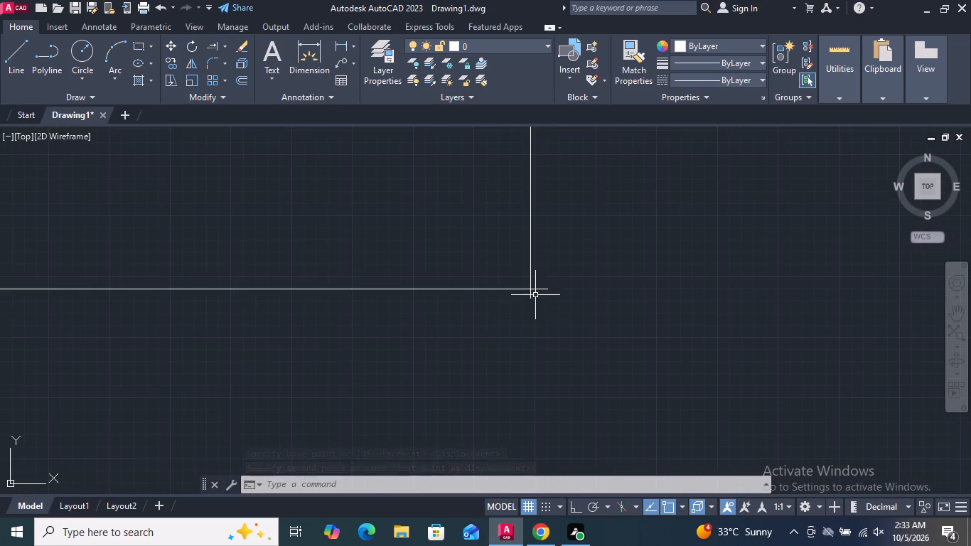
{"action": "scroll", "coordinate": [535, 295], "scroll_direction": "up", "scroll_amount": 2}
{"action": "left_click", "coordinate": [226, 40]}
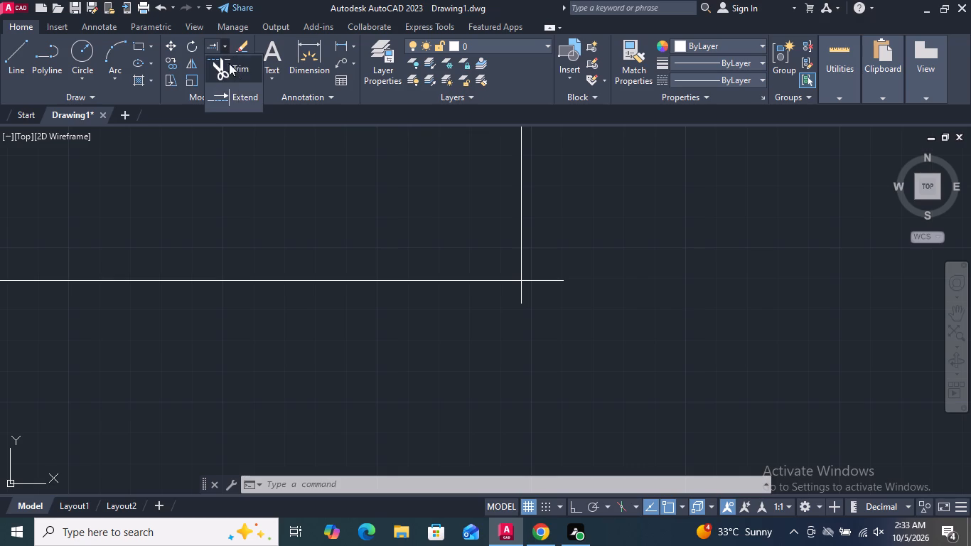
{"action": "left_click", "coordinate": [239, 71]}
{"action": "left_click_drag", "start_coordinate": [569, 272], "coordinate": [567, 274]}
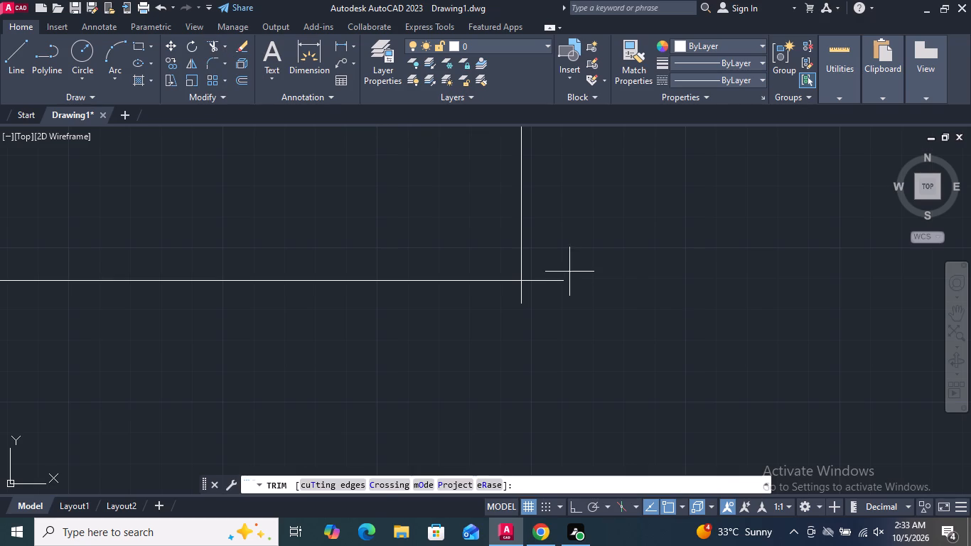
{"action": "left_click_drag", "start_coordinate": [567, 274], "coordinate": [502, 296]}
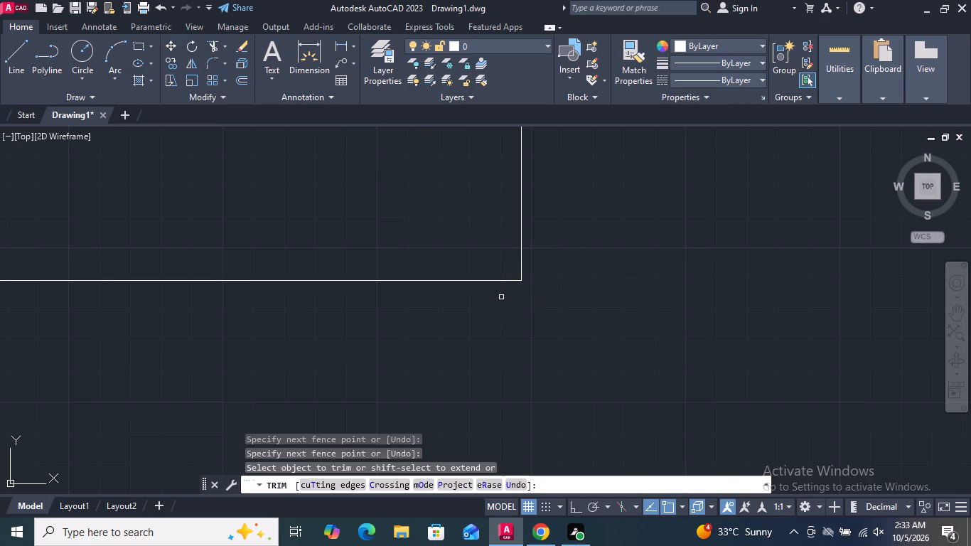
{"action": "key", "text": "Return"}
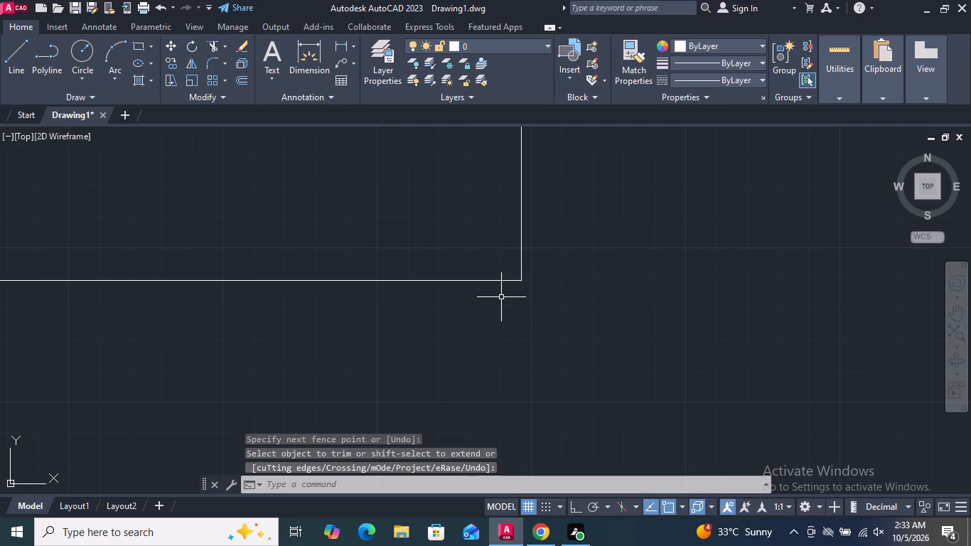
Copy the outer vertical edge a short distance inward, with its top on the slab's lower horizontal line near the corner.
{"action": "scroll", "coordinate": [499, 345], "scroll_direction": "down", "scroll_amount": 3}
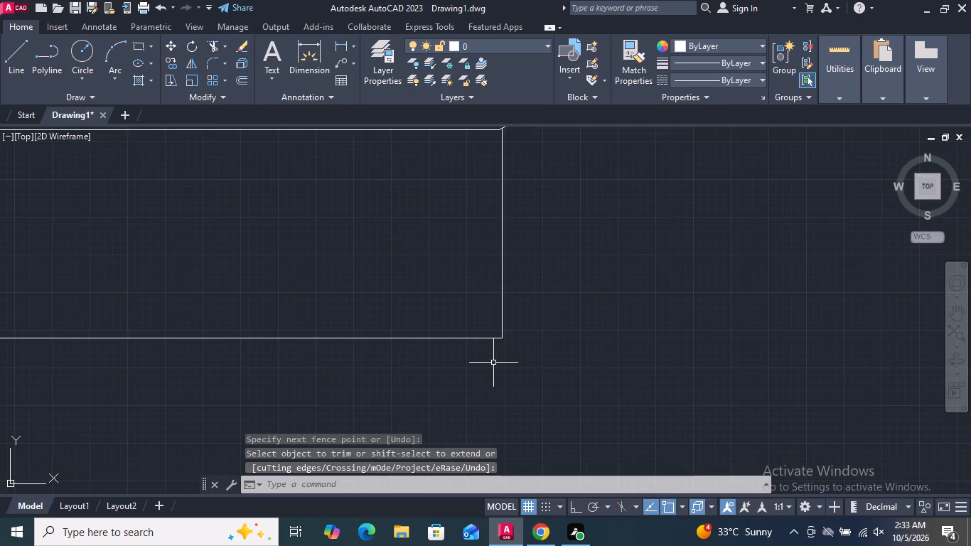
{"action": "scroll", "coordinate": [495, 320], "scroll_direction": "down", "scroll_amount": 1}
{"action": "scroll", "coordinate": [500, 207], "scroll_direction": "up", "scroll_amount": 4}
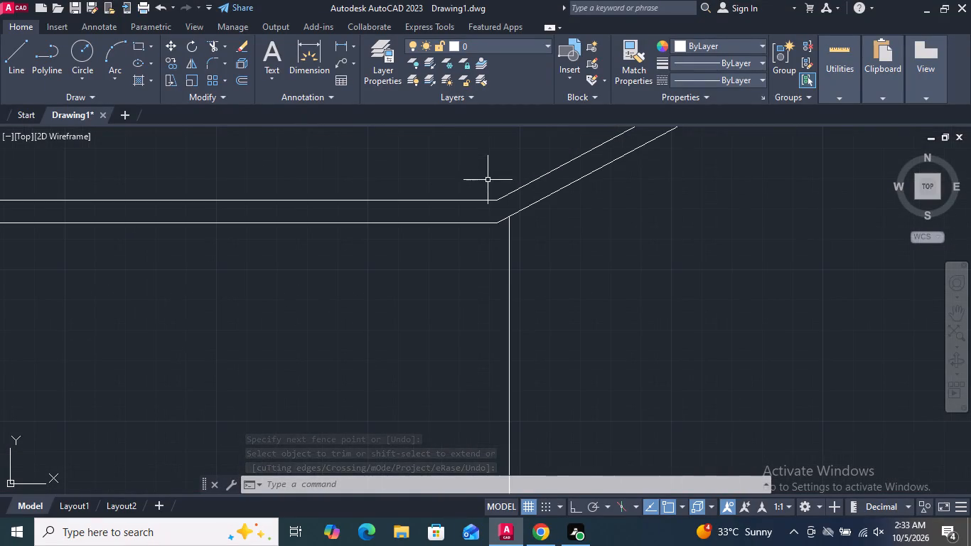
{"action": "left_click", "coordinate": [508, 268]}
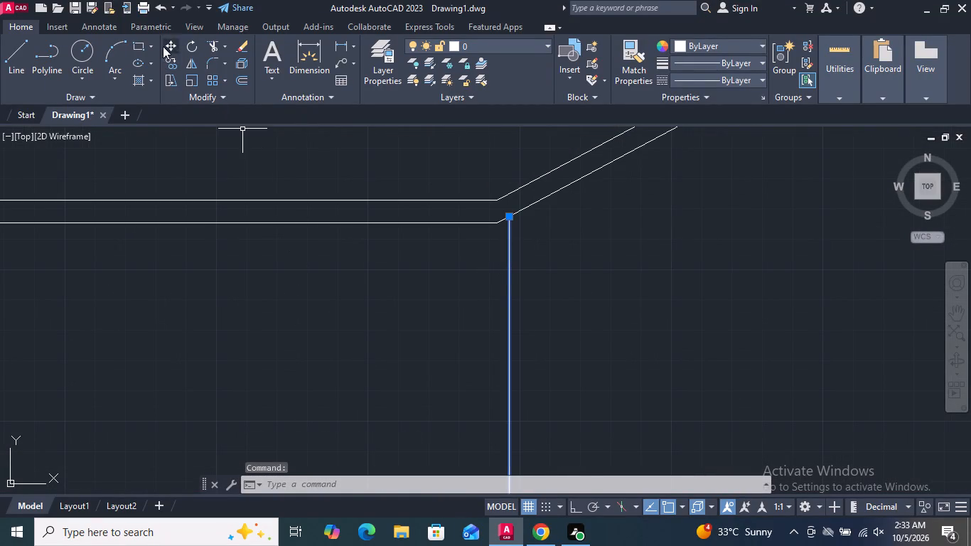
{"action": "left_click", "coordinate": [171, 60]}
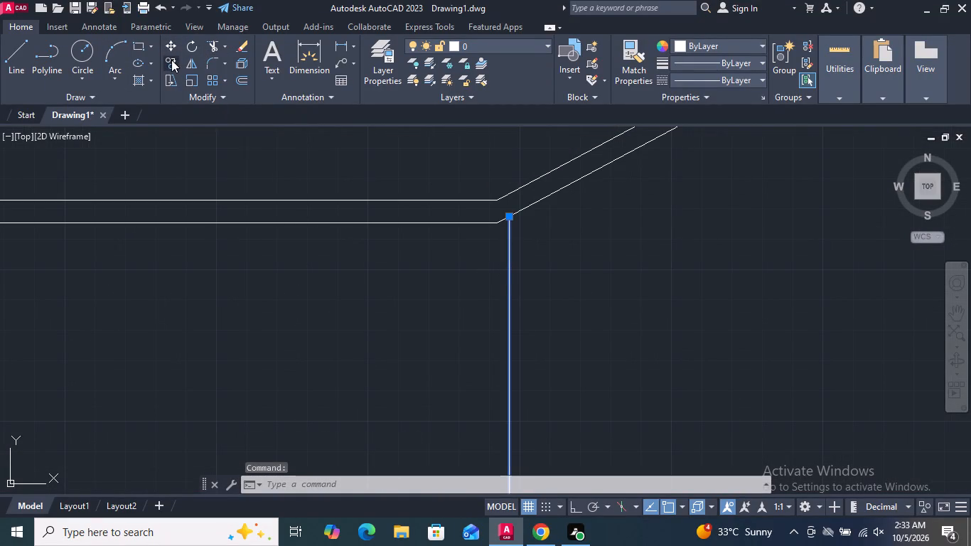
{"action": "left_click", "coordinate": [510, 220]}
{"action": "scroll", "coordinate": [489, 230], "scroll_direction": "up", "scroll_amount": 3}
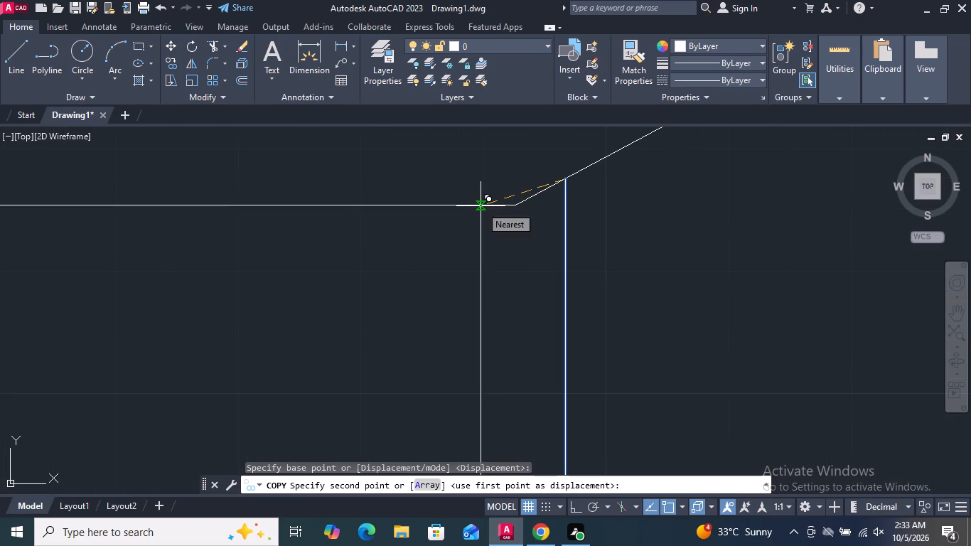
{"action": "left_click", "coordinate": [481, 205]}
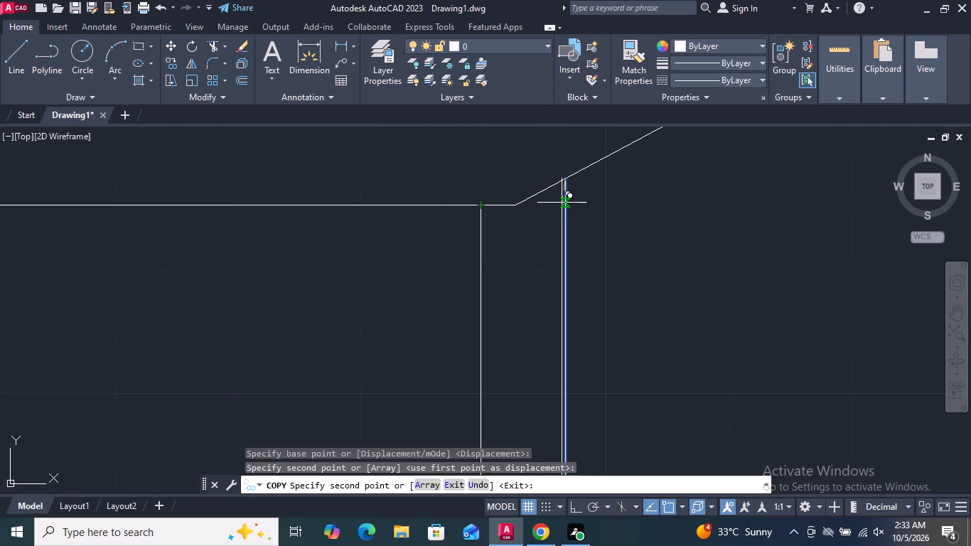
{"action": "key", "text": "Return"}
Trim the end of the copied vertical line that projects below the base's bottom line.
{"action": "scroll", "coordinate": [476, 188], "scroll_direction": "down", "scroll_amount": 3}
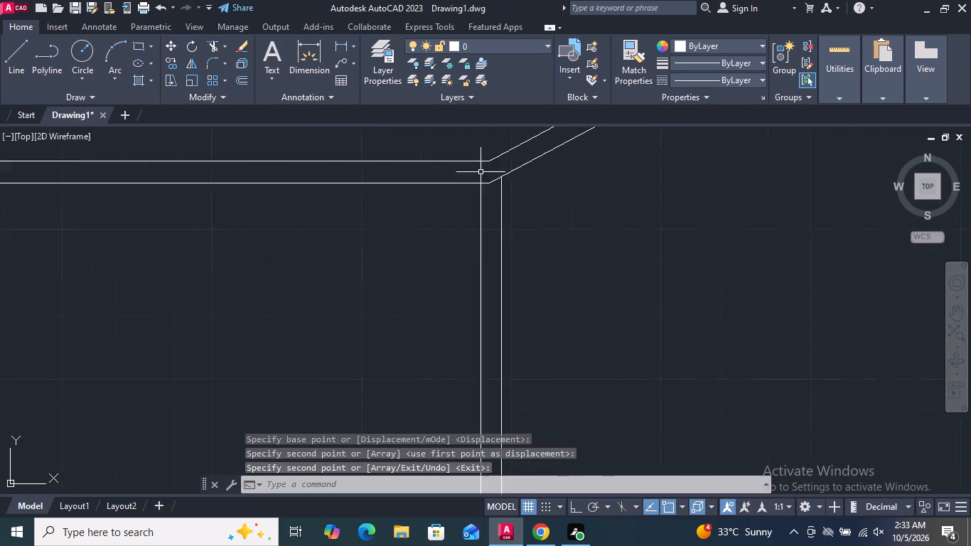
{"action": "scroll", "coordinate": [481, 172], "scroll_direction": "down", "scroll_amount": 4}
{"action": "scroll", "coordinate": [481, 284], "scroll_direction": "up", "scroll_amount": 7}
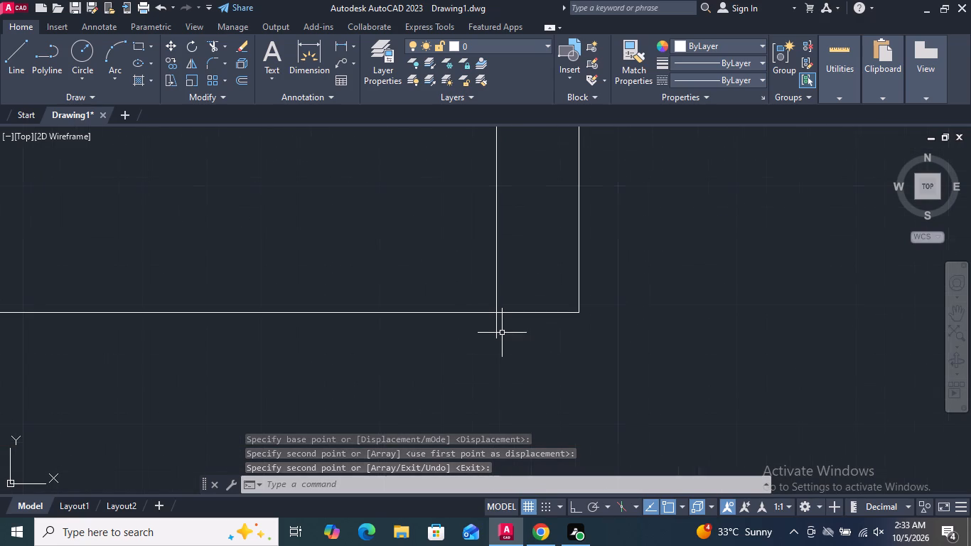
{"action": "left_click", "coordinate": [215, 47]}
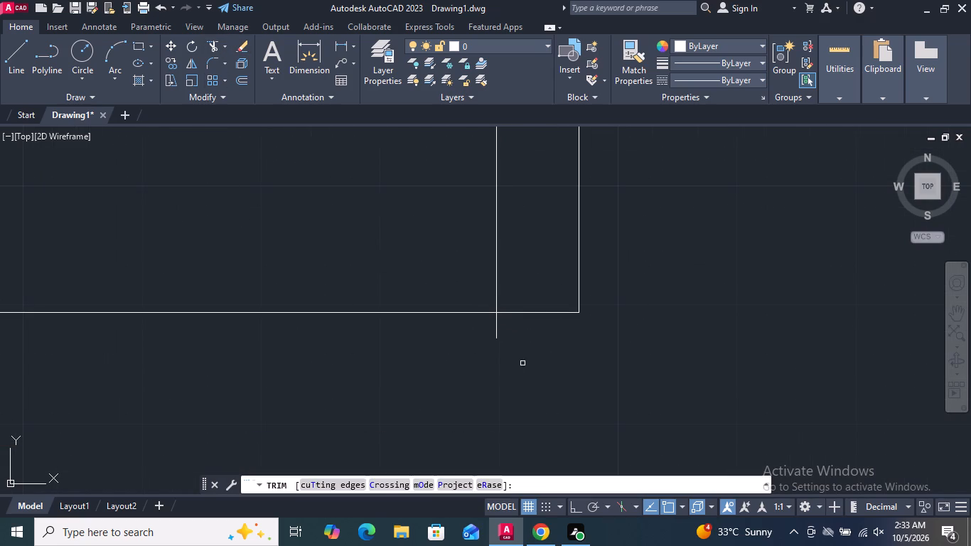
{"action": "left_click_drag", "start_coordinate": [524, 338], "coordinate": [481, 335]}
{"action": "key", "text": "Return"}
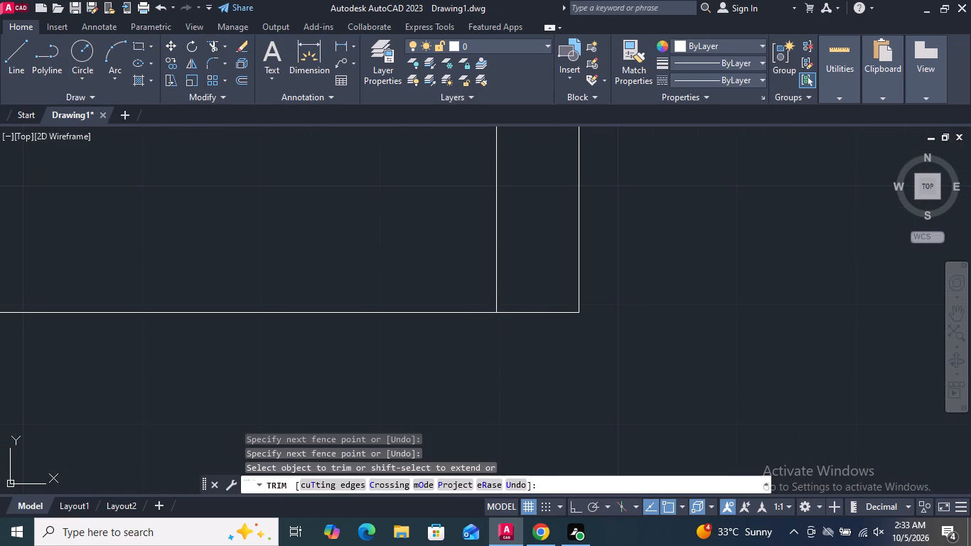
Copy the slab's lower slanted edge straight down from its front corner to the base's bottom line, with Ortho on.
{"action": "scroll", "coordinate": [493, 331], "scroll_direction": "down", "scroll_amount": 5}
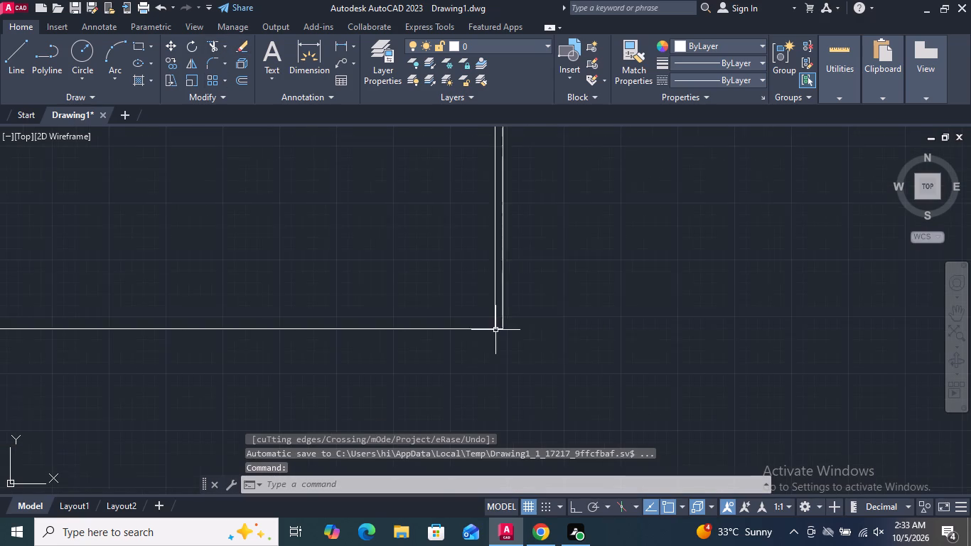
{"action": "scroll", "coordinate": [498, 337], "scroll_direction": "down", "scroll_amount": 4}
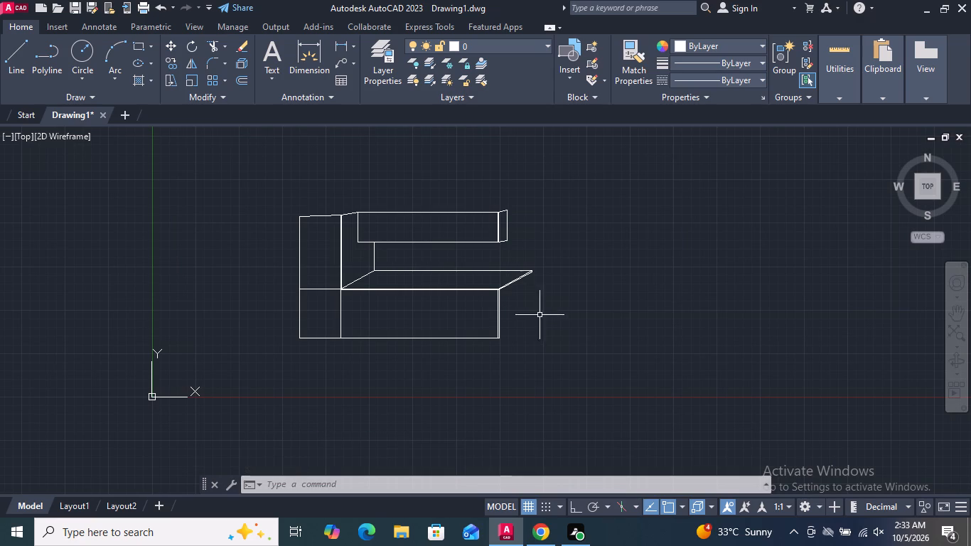
{"action": "scroll", "coordinate": [510, 276], "scroll_direction": "up", "scroll_amount": 4}
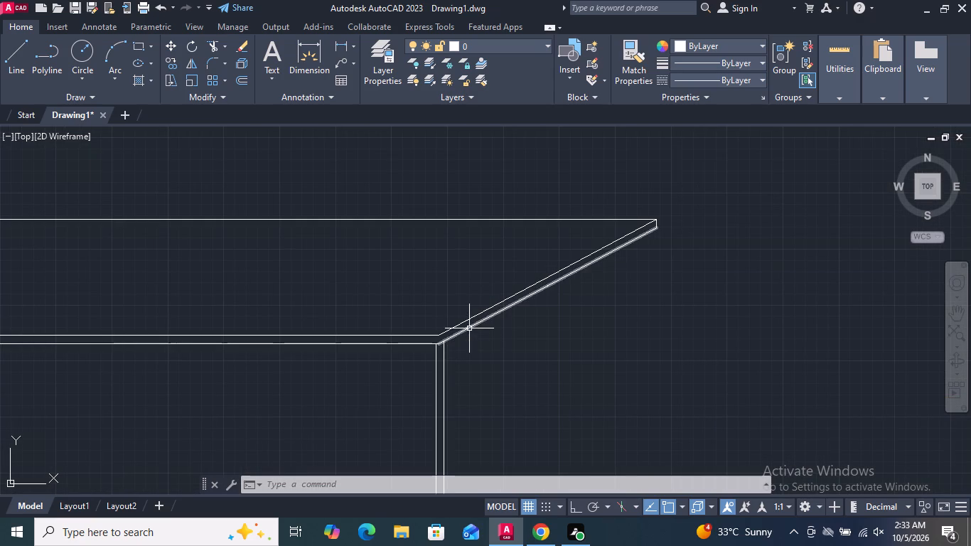
{"action": "left_click", "coordinate": [469, 327]}
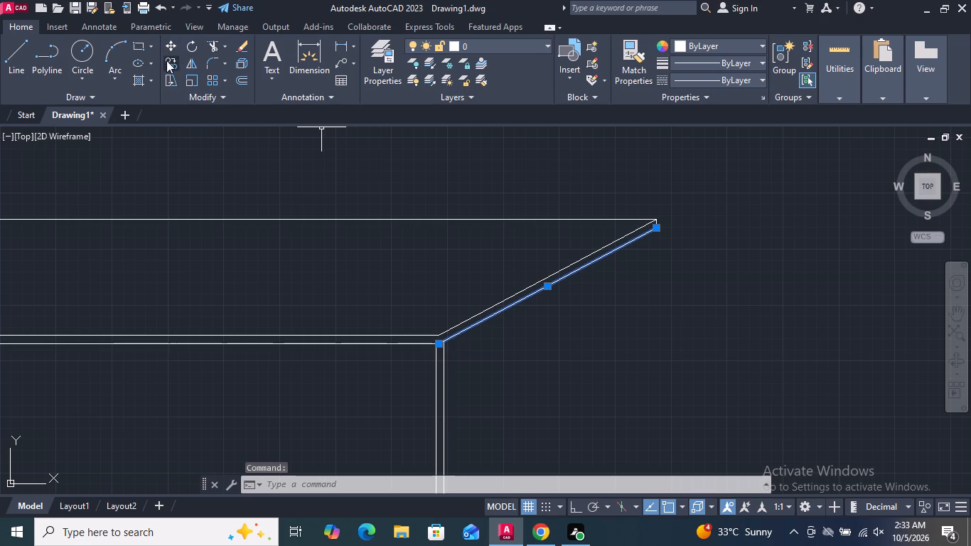
{"action": "left_click", "coordinate": [166, 60]}
{"action": "scroll", "coordinate": [357, 193], "scroll_direction": "down", "scroll_amount": 2}
{"action": "scroll", "coordinate": [389, 257], "scroll_direction": "up", "scroll_amount": 5}
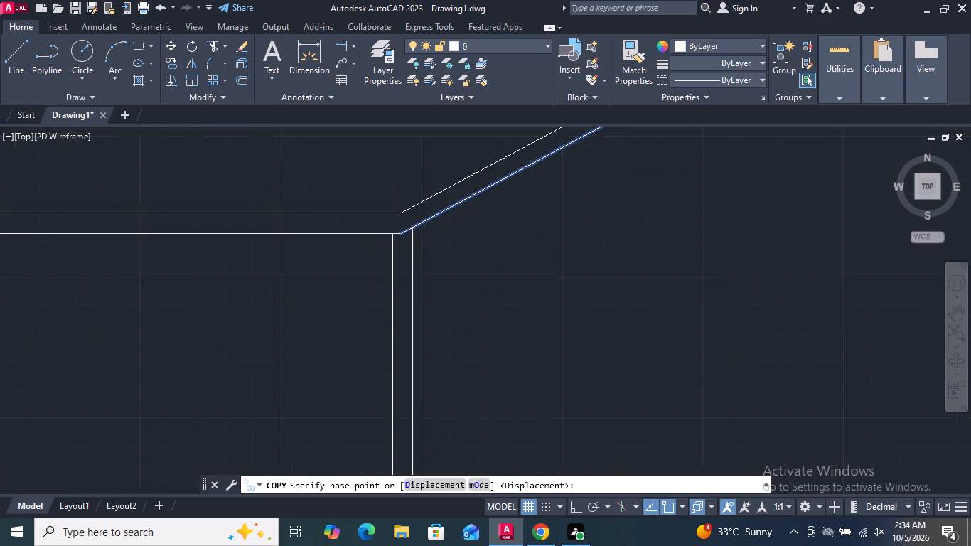
{"action": "scroll", "coordinate": [389, 257], "scroll_direction": "up", "scroll_amount": 1}
{"action": "left_click", "coordinate": [414, 199]}
{"action": "scroll", "coordinate": [414, 199], "scroll_direction": "down", "scroll_amount": 8}
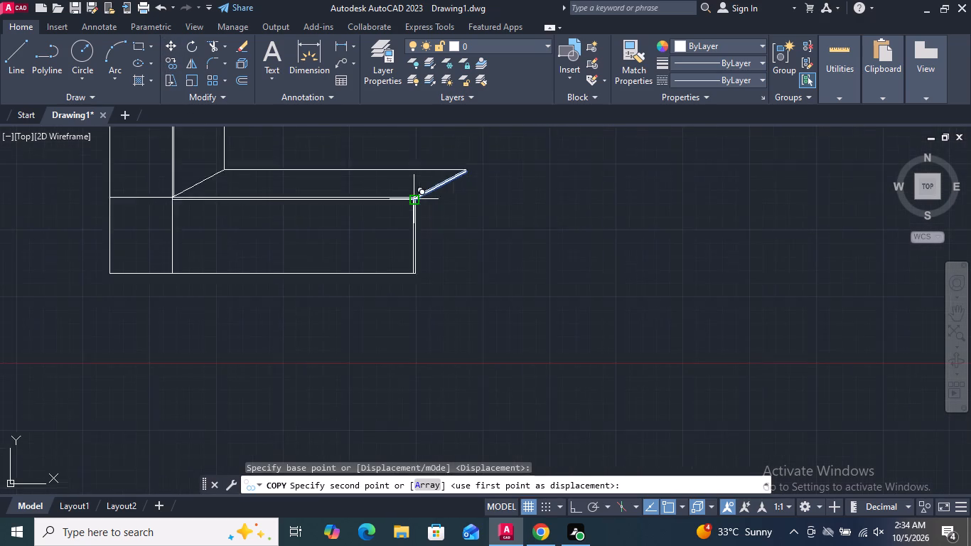
{"action": "scroll", "coordinate": [420, 250], "scroll_direction": "up", "scroll_amount": 4}
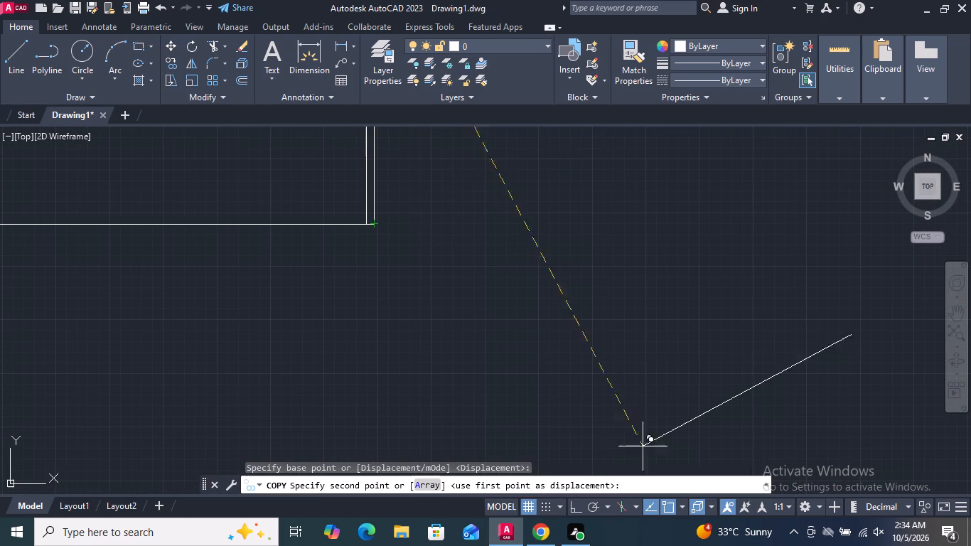
{"action": "left_click", "coordinate": [574, 503]}
{"action": "middle_click_drag", "start_coordinate": [473, 301], "coordinate": [478, 341]}
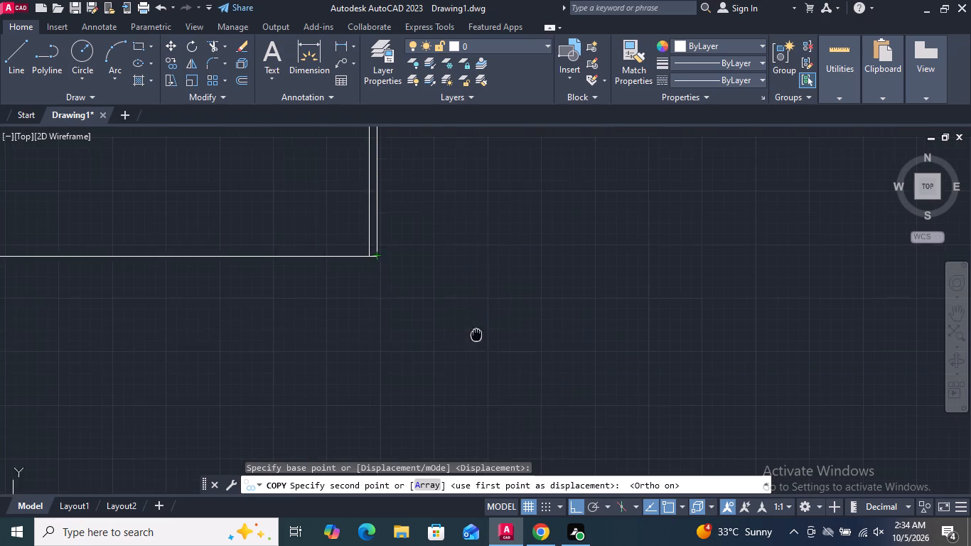
{"action": "middle_click_drag", "start_coordinate": [478, 341], "coordinate": [483, 385]}
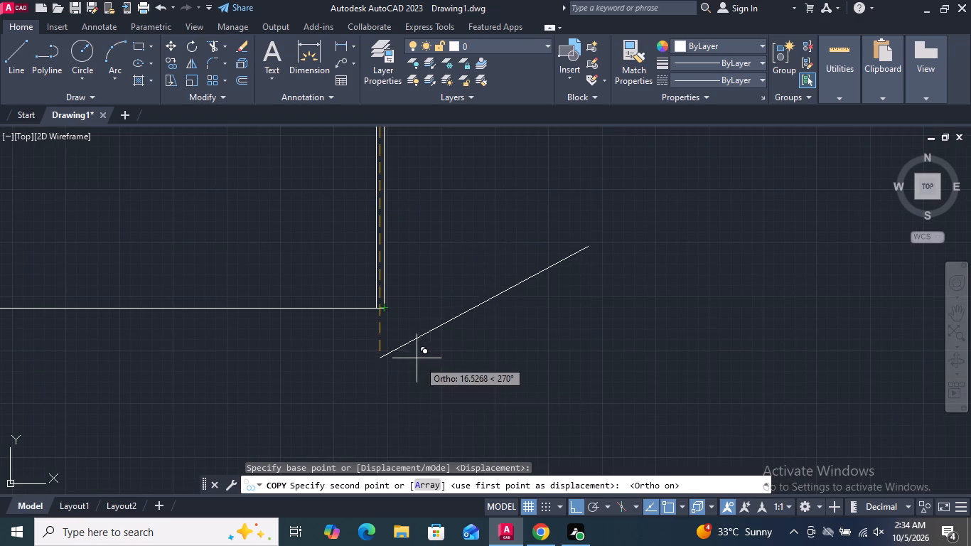
{"action": "scroll", "coordinate": [419, 355], "scroll_direction": "up", "scroll_amount": 3}
{"action": "middle_click_drag", "start_coordinate": [419, 402], "coordinate": [436, 516]}
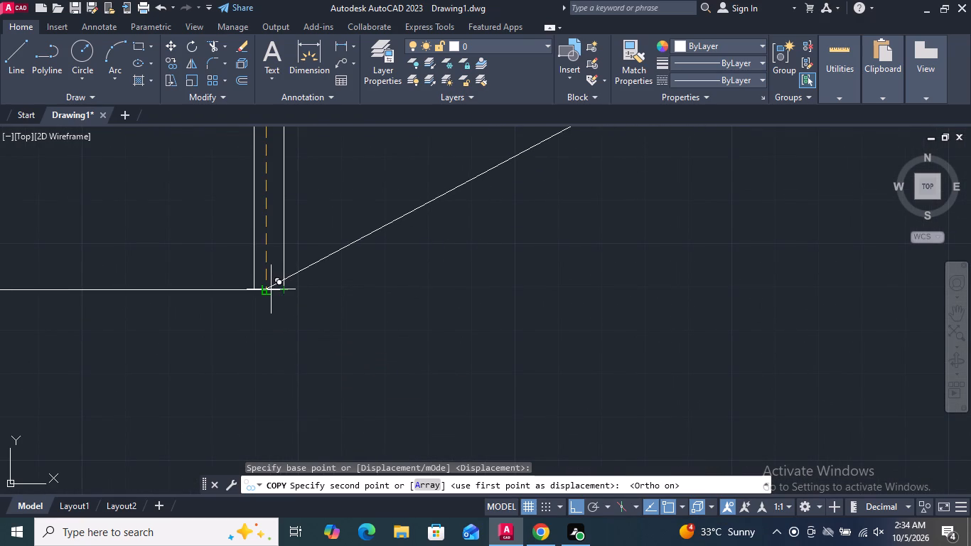
{"action": "scroll", "coordinate": [271, 289], "scroll_direction": "up", "scroll_amount": 2}
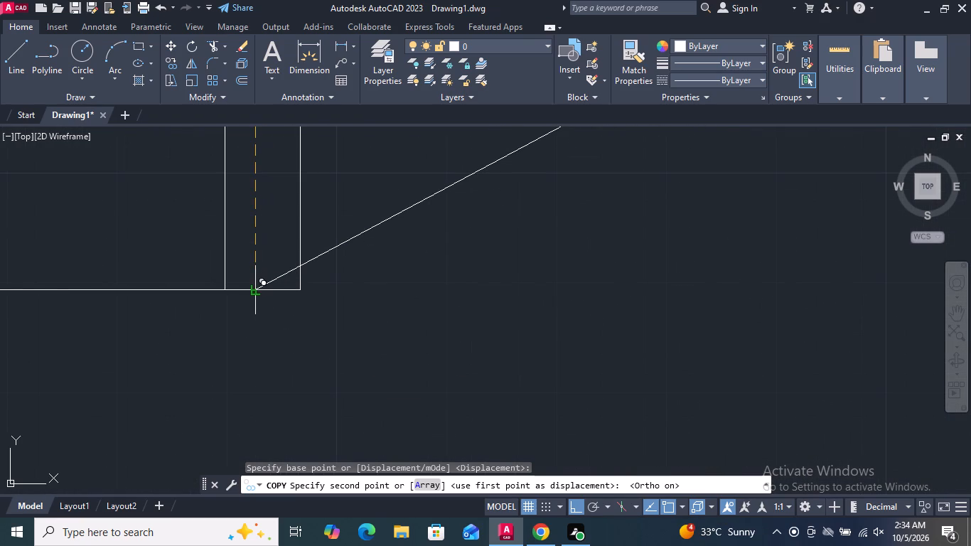
{"action": "left_click", "coordinate": [254, 291]}
{"action": "scroll", "coordinate": [382, 370], "scroll_direction": "down", "scroll_amount": 5}
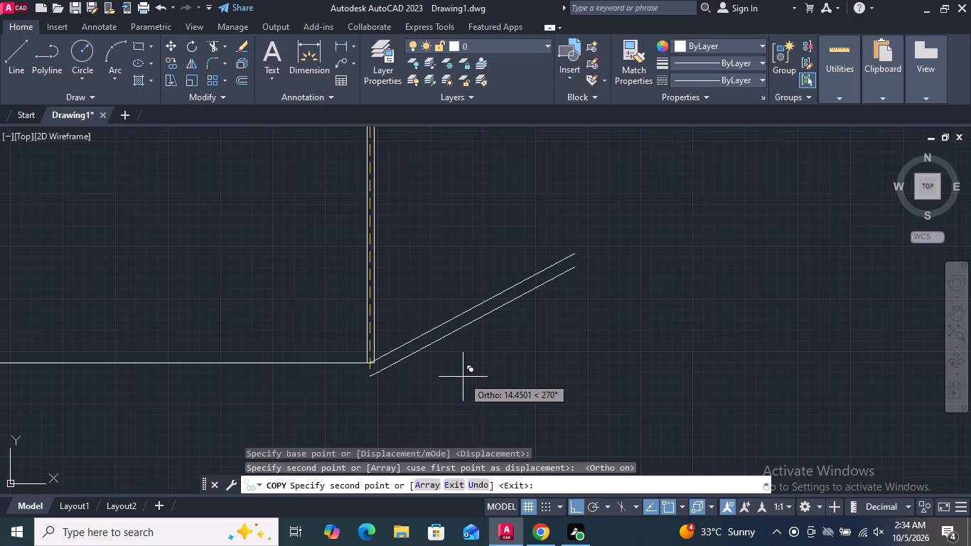
{"action": "key", "text": "Return"}
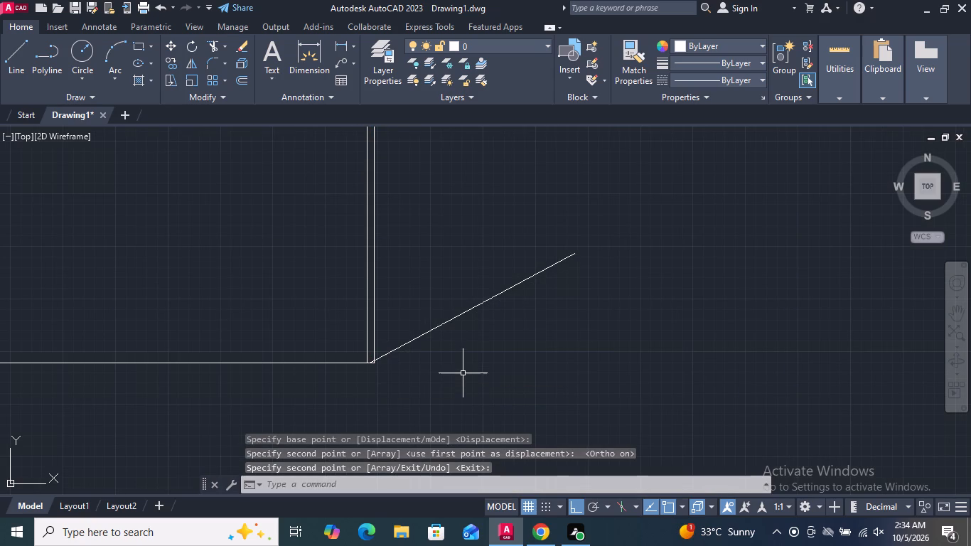
Trim the bottom line and the outer vertical edge where they overhang the lower slanted line at the base's front corner.
{"action": "scroll", "coordinate": [366, 363], "scroll_direction": "up", "scroll_amount": 6}
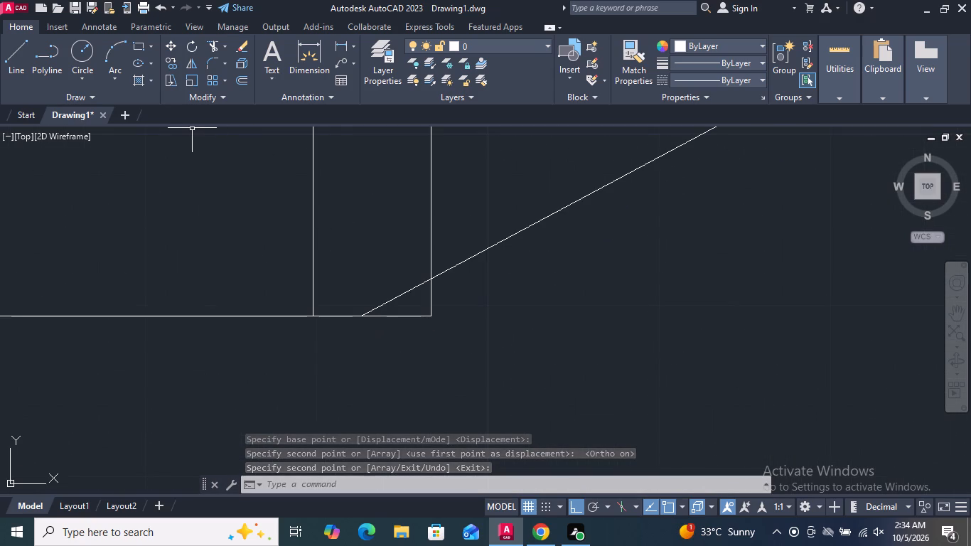
{"action": "left_click", "coordinate": [213, 48]}
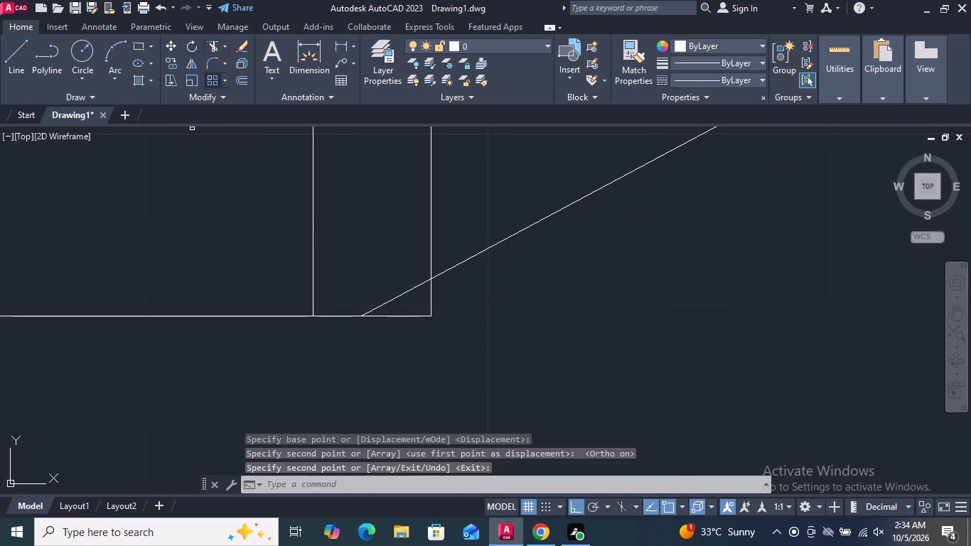
{"action": "left_click_drag", "start_coordinate": [465, 324], "coordinate": [412, 315]}
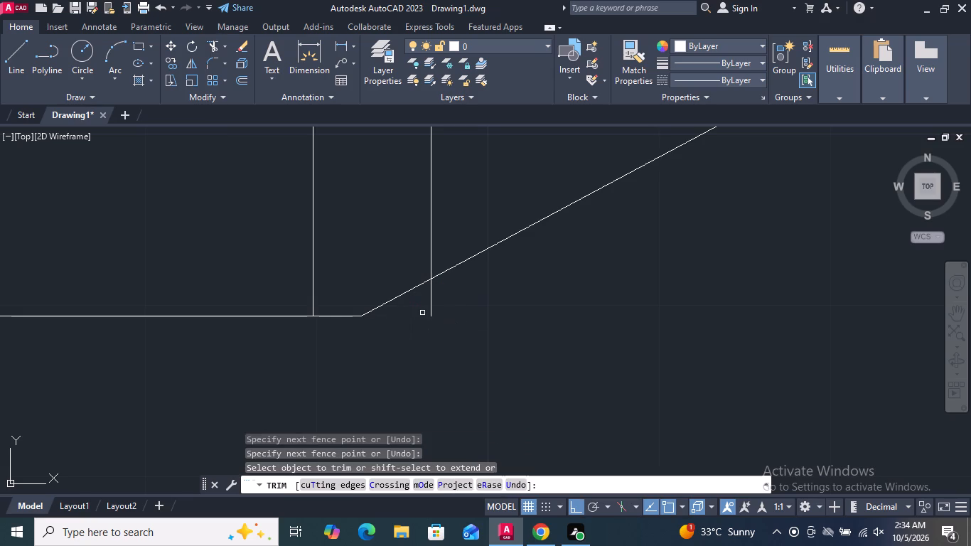
{"action": "left_click", "coordinate": [429, 304]}
{"action": "scroll", "coordinate": [432, 326], "scroll_direction": "down", "scroll_amount": 8}
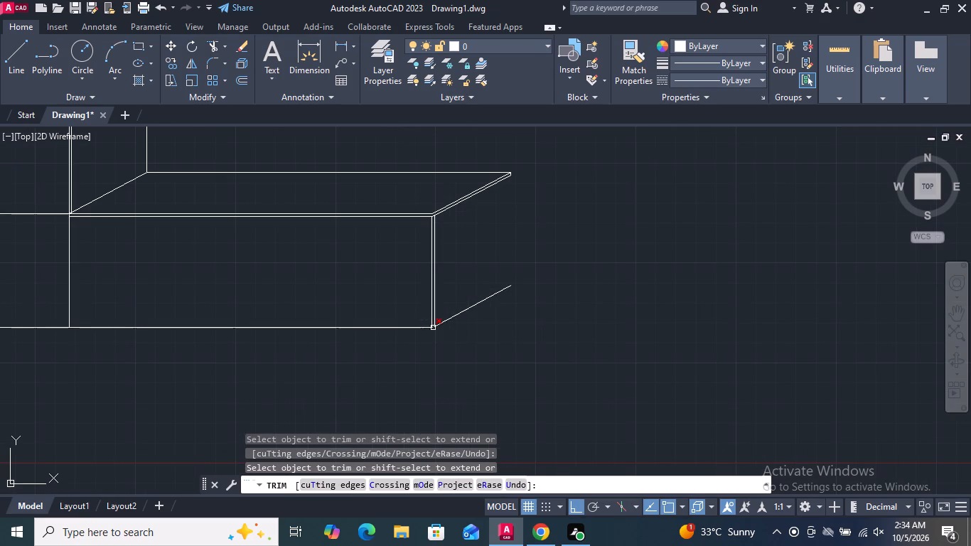
{"action": "key", "text": "Return"}
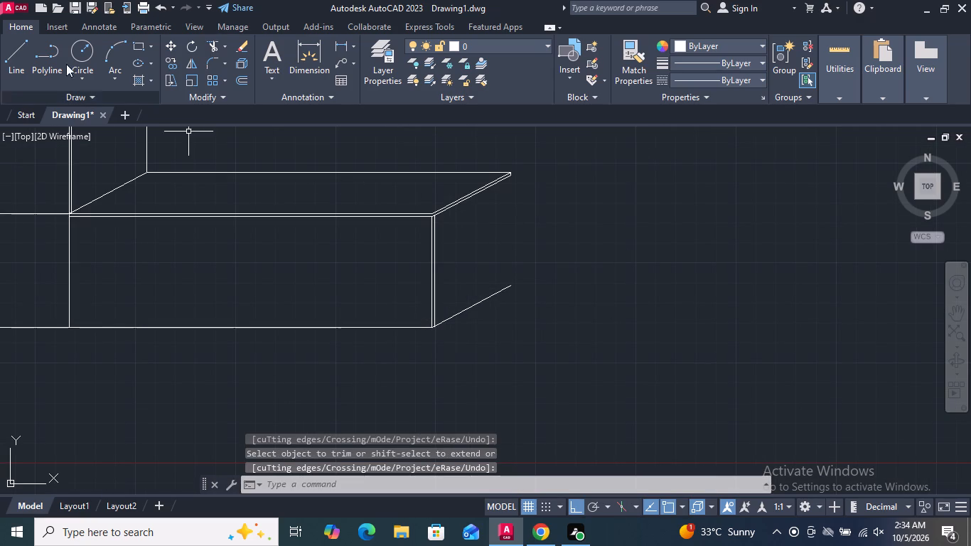
Draw a vertical line from the far end of the lower slanted line up to the slab's back corner.
{"action": "left_click", "coordinate": [21, 67]}
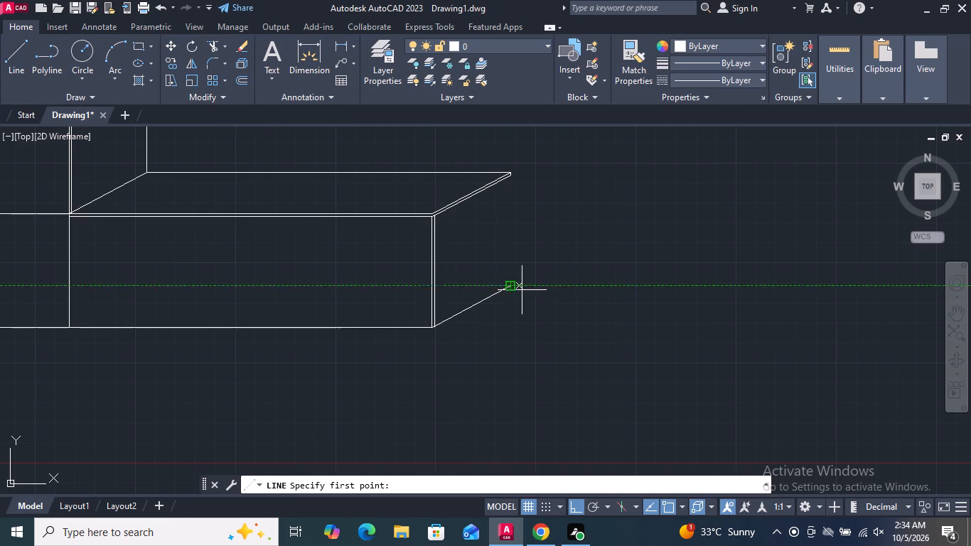
{"action": "left_click", "coordinate": [508, 288]}
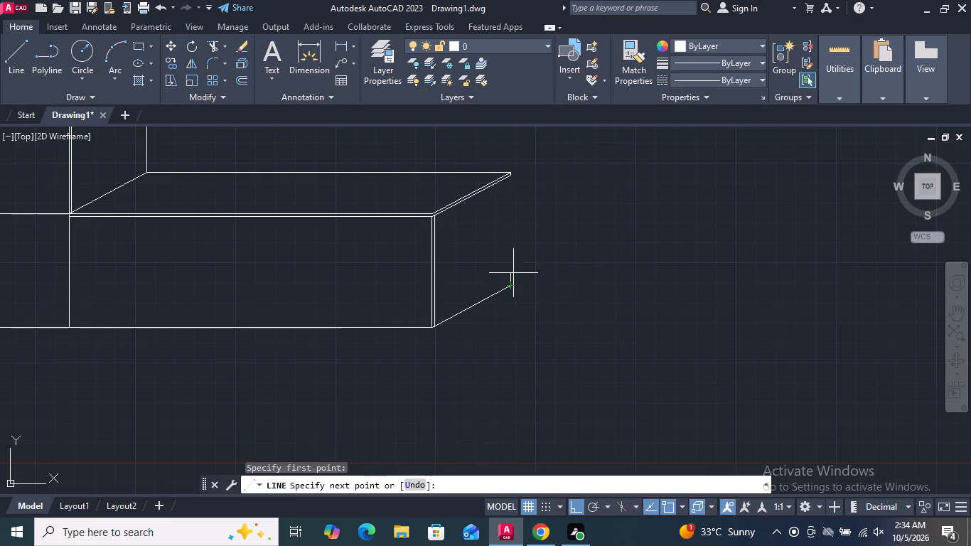
{"action": "scroll", "coordinate": [495, 157], "scroll_direction": "up", "scroll_amount": 3}
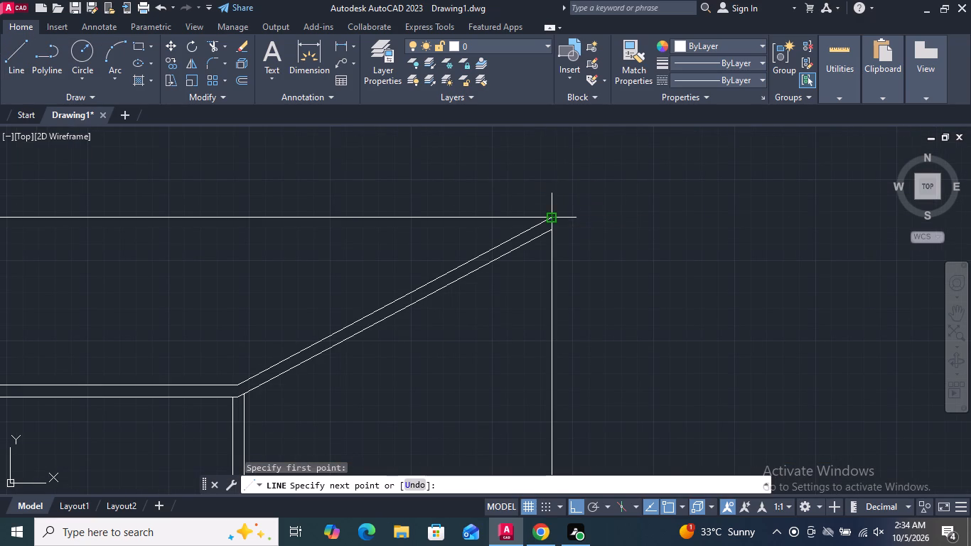
{"action": "left_click", "coordinate": [550, 220]}
{"action": "key", "text": "Return"}
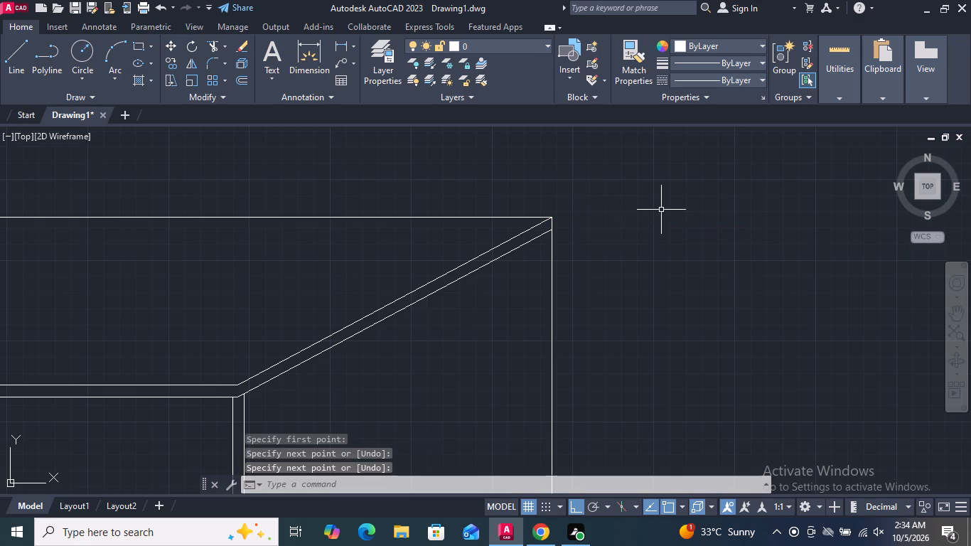
Draw a horizontal line about 57.15 long just above the base's bottom line, from its far vertical edge to between the paired corner verticals.
{"action": "scroll", "coordinate": [529, 165], "scroll_direction": "down", "scroll_amount": 5}
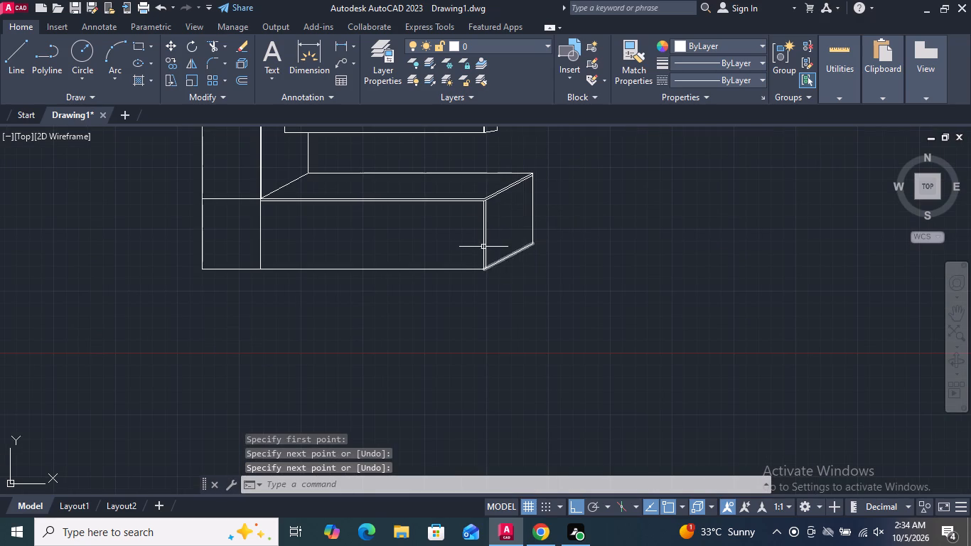
{"action": "scroll", "coordinate": [475, 245], "scroll_direction": "up", "scroll_amount": 2}
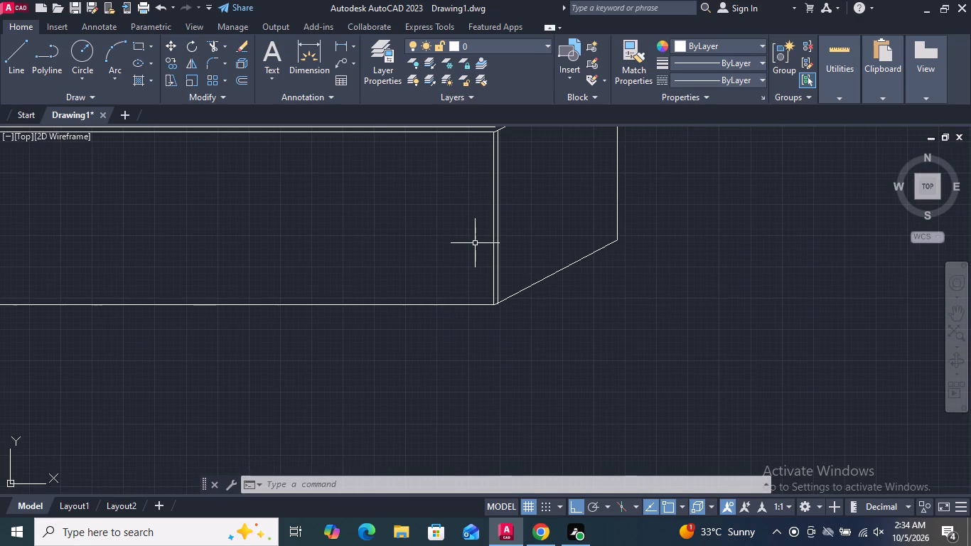
{"action": "middle_click_drag", "start_coordinate": [481, 247], "coordinate": [669, 311]}
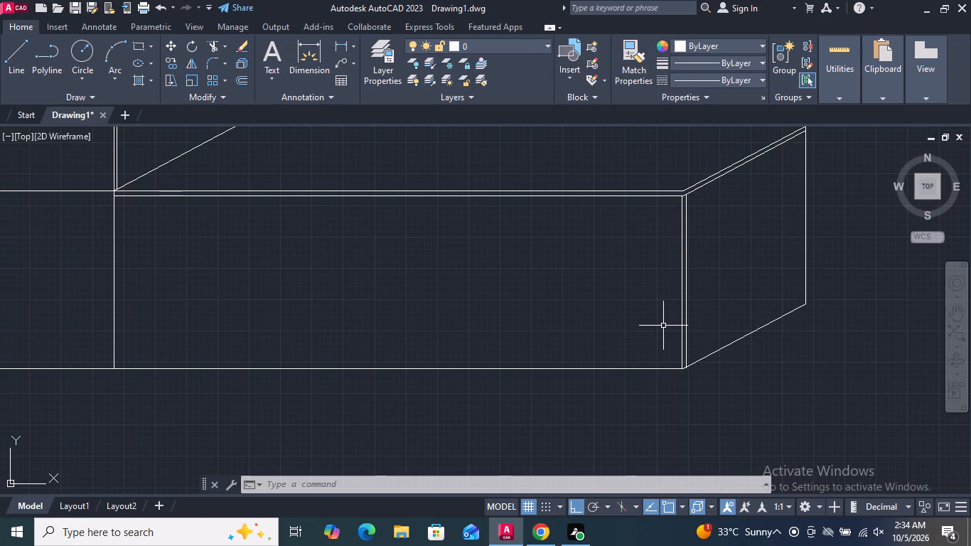
{"action": "scroll", "coordinate": [663, 326], "scroll_direction": "down", "scroll_amount": 2}
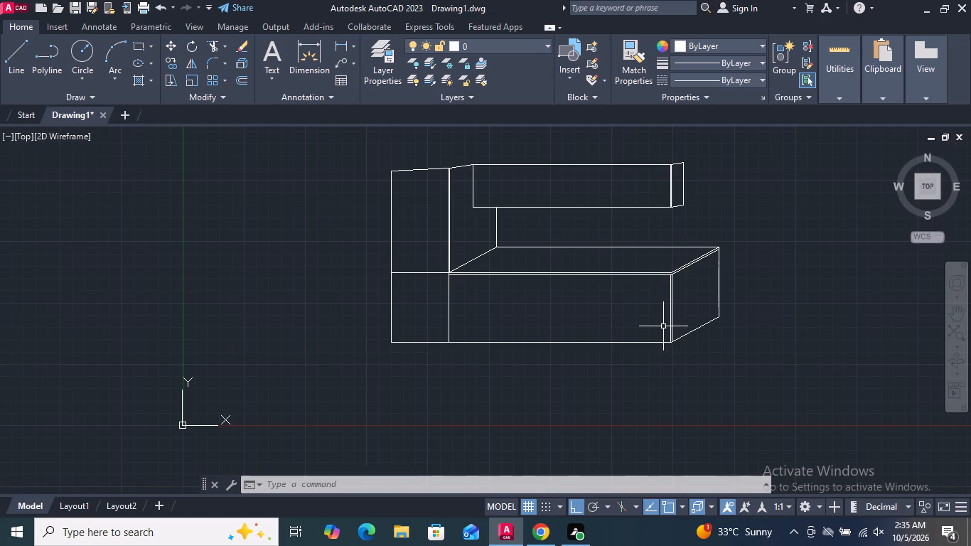
{"action": "scroll", "coordinate": [640, 304], "scroll_direction": "up", "scroll_amount": 1}
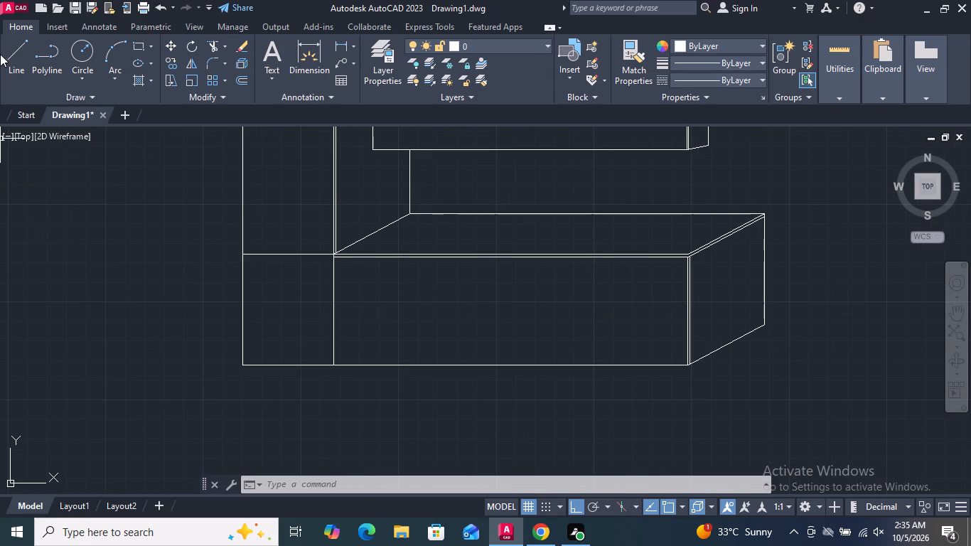
{"action": "left_click", "coordinate": [11, 53]}
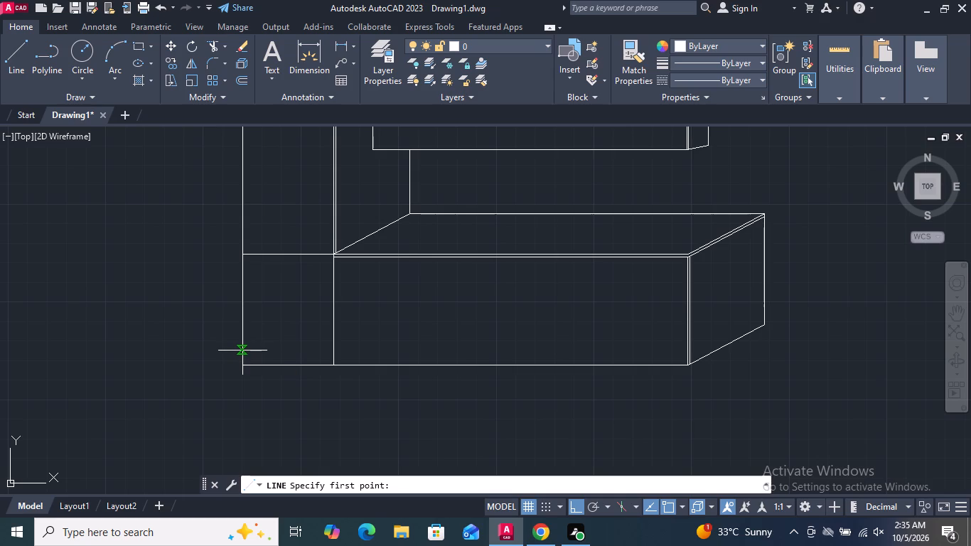
{"action": "left_click", "coordinate": [242, 350]}
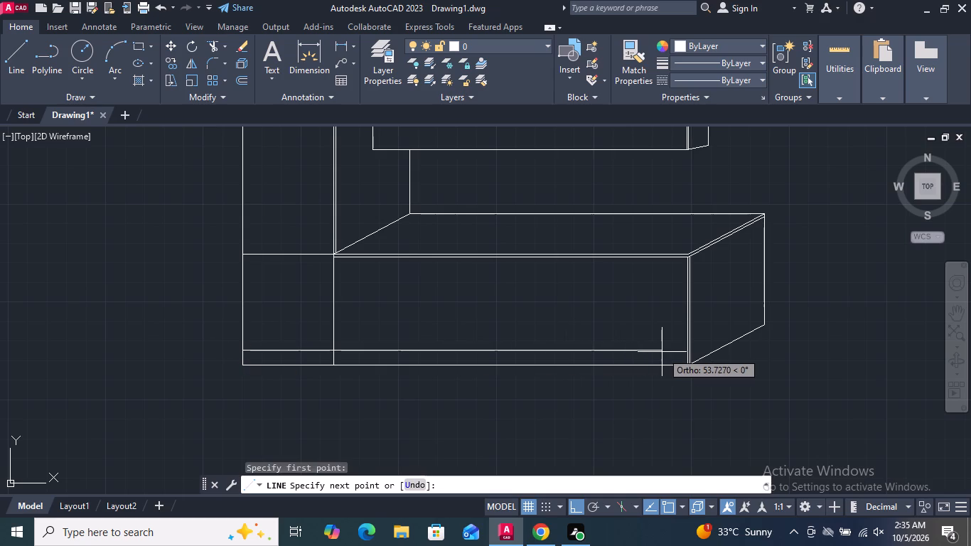
{"action": "scroll", "coordinate": [662, 352], "scroll_direction": "up", "scroll_amount": 1}
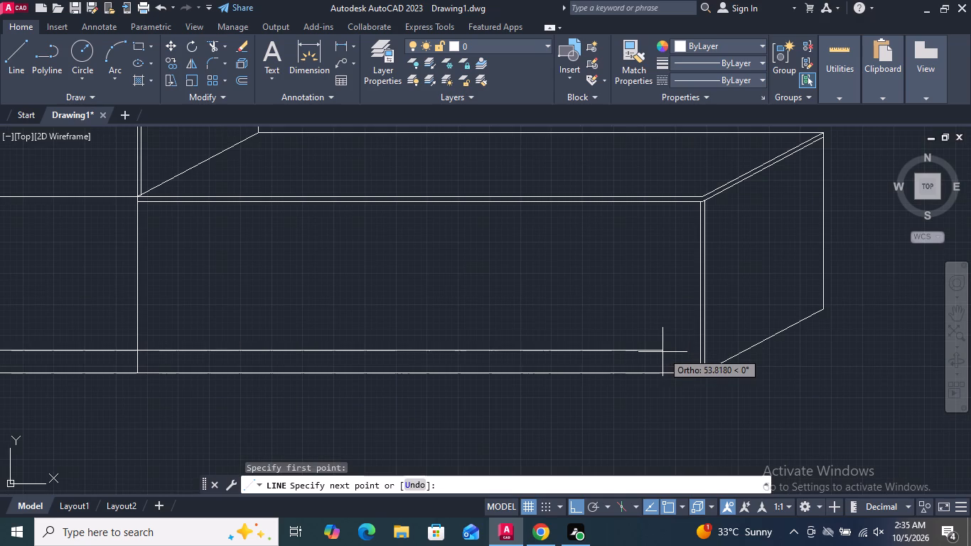
{"action": "scroll", "coordinate": [696, 351], "scroll_direction": "up", "scroll_amount": 2}
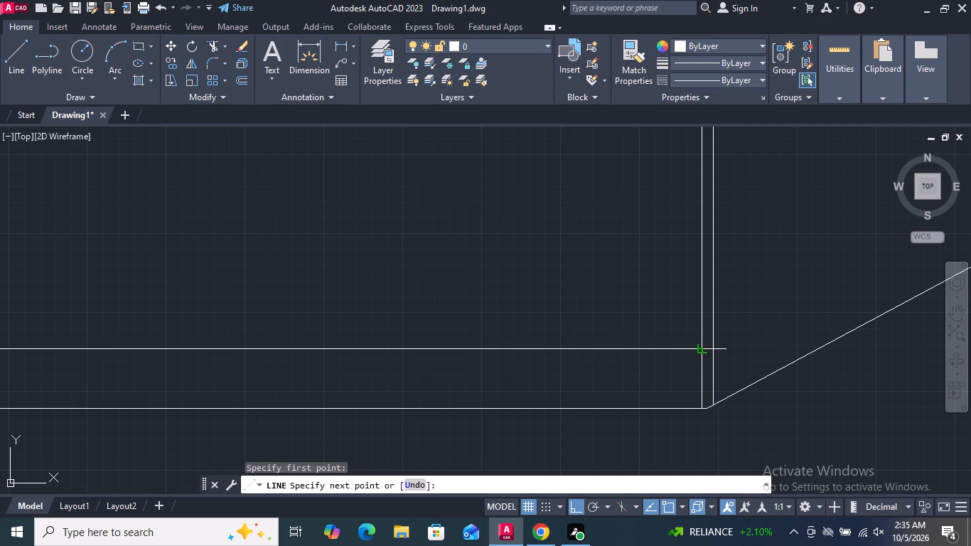
{"action": "scroll", "coordinate": [704, 350], "scroll_direction": "up", "scroll_amount": 3}
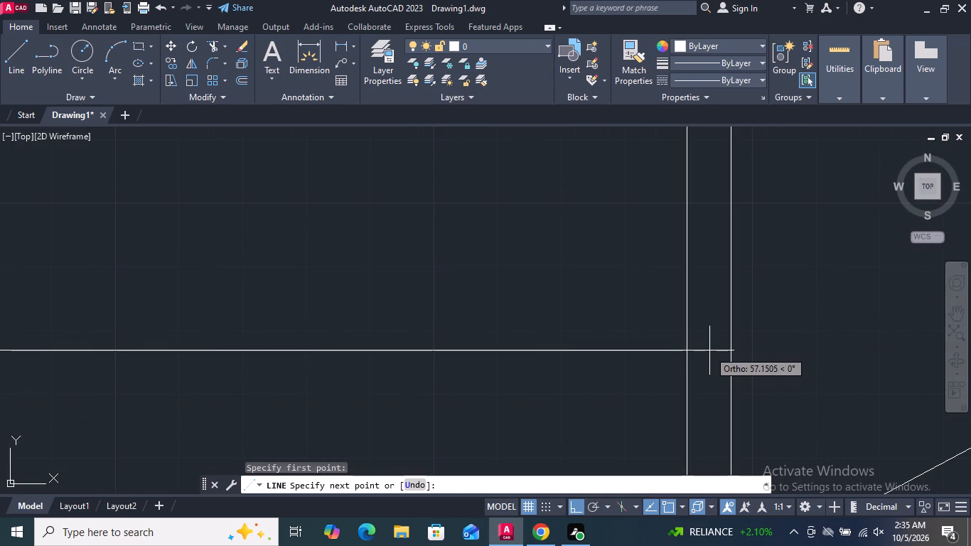
{"action": "left_click", "coordinate": [709, 350]}
With Ortho off, continue the line along the side face to the back vertical edge, roughly parallel to the bottom slanted edge.
{"action": "scroll", "coordinate": [695, 367], "scroll_direction": "down", "scroll_amount": 5}
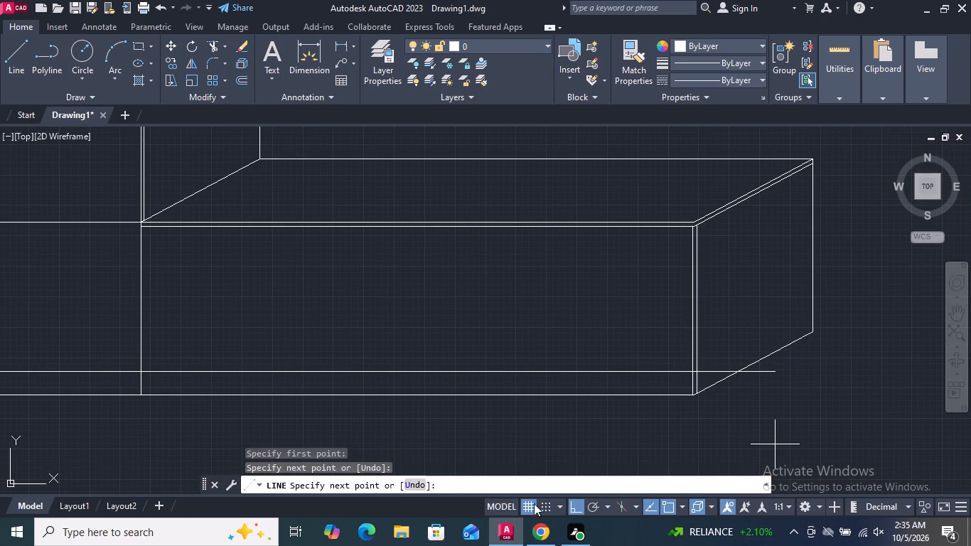
{"action": "left_click", "coordinate": [577, 503]}
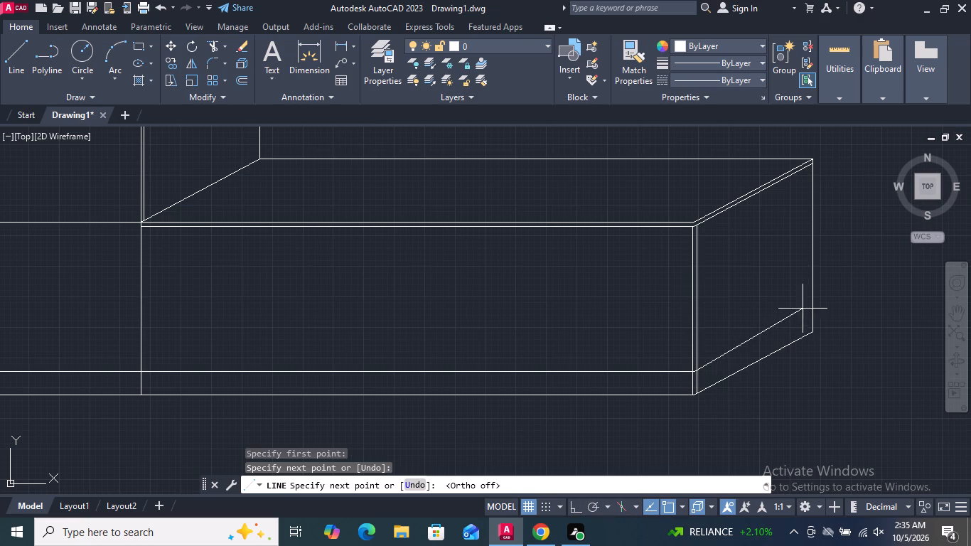
{"action": "scroll", "coordinate": [815, 311], "scroll_direction": "up", "scroll_amount": 1}
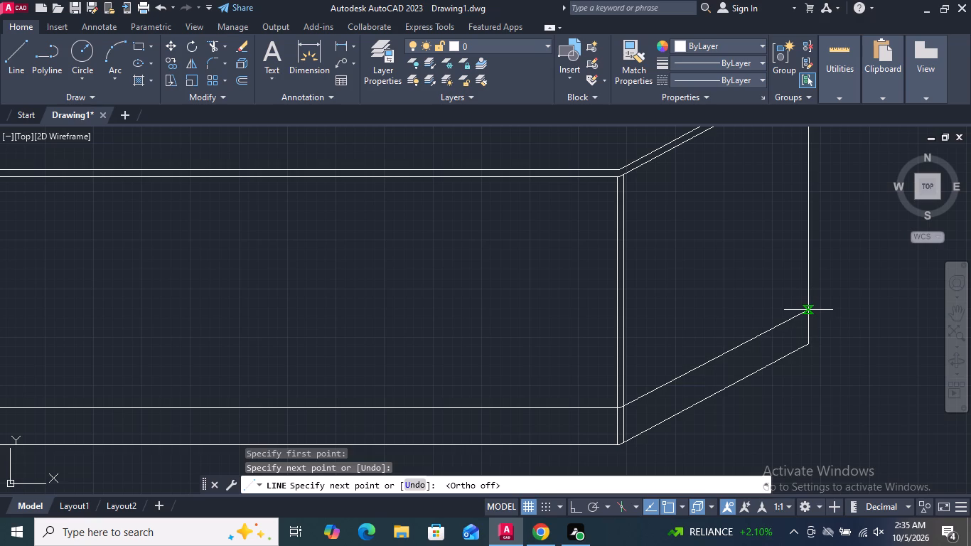
{"action": "left_click", "coordinate": [807, 310]}
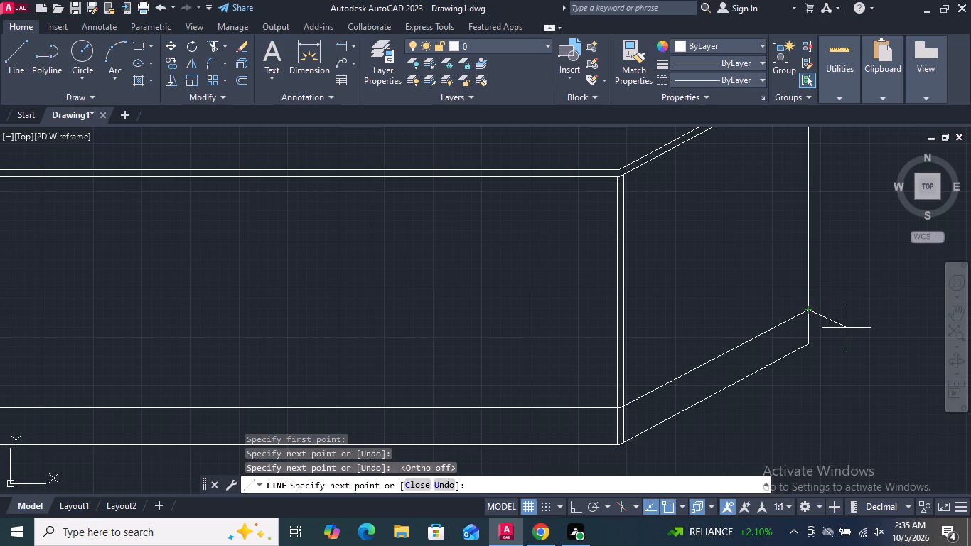
{"action": "key", "text": "Return"}
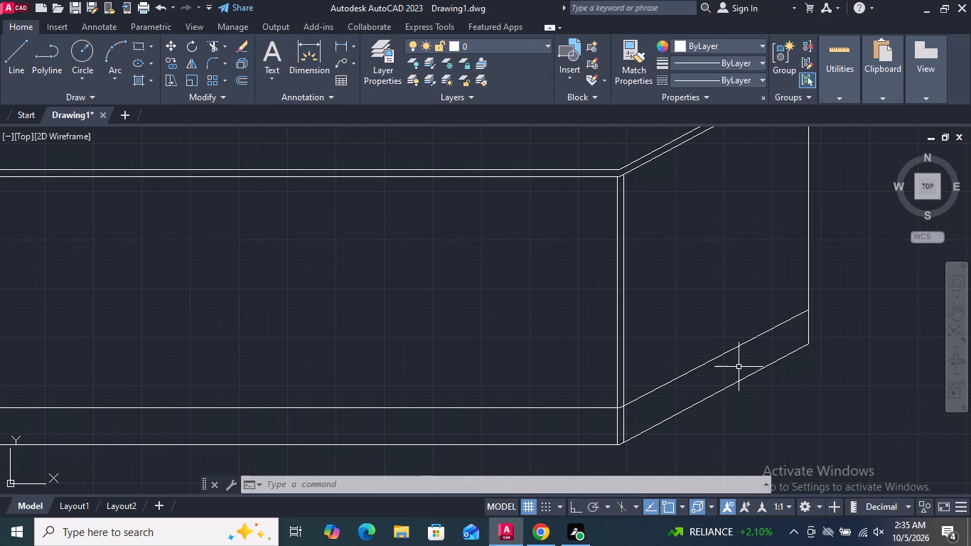
Draw a short vertical line on the back edge between the ends of the side face's two lower slanted lines.
{"action": "scroll", "coordinate": [811, 352], "scroll_direction": "down", "scroll_amount": 1}
{"action": "scroll", "coordinate": [811, 352], "scroll_direction": "up", "scroll_amount": 4}
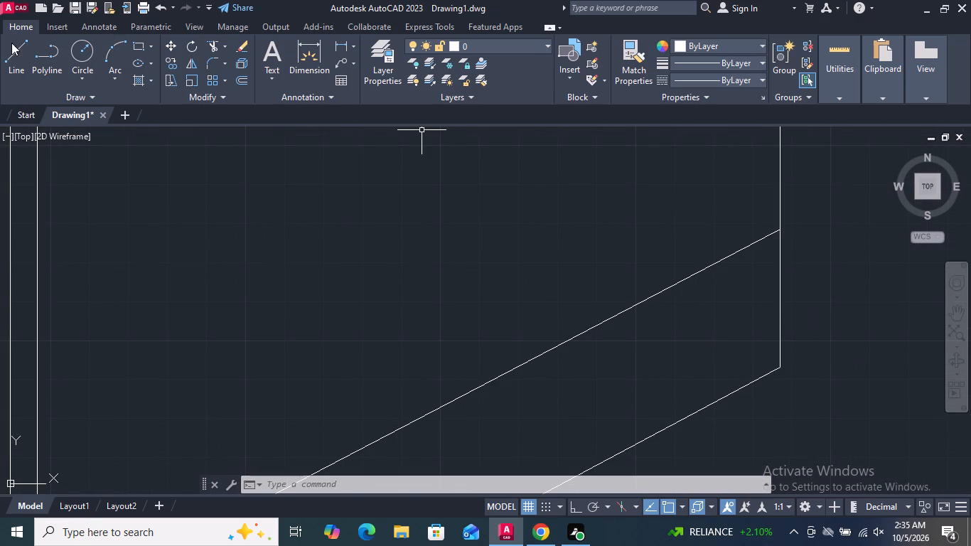
{"action": "left_click", "coordinate": [10, 49]}
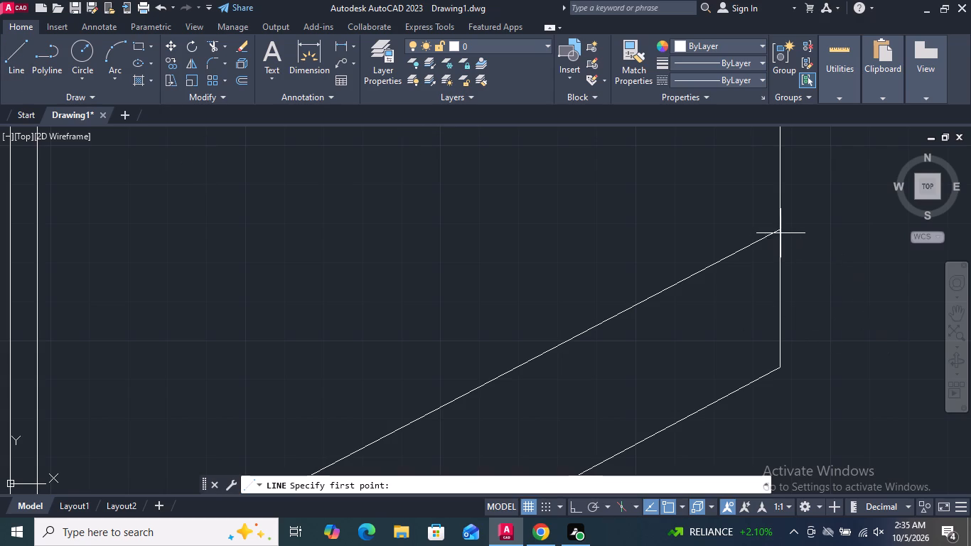
{"action": "left_click", "coordinate": [785, 231]}
{"action": "left_click", "coordinate": [783, 368]}
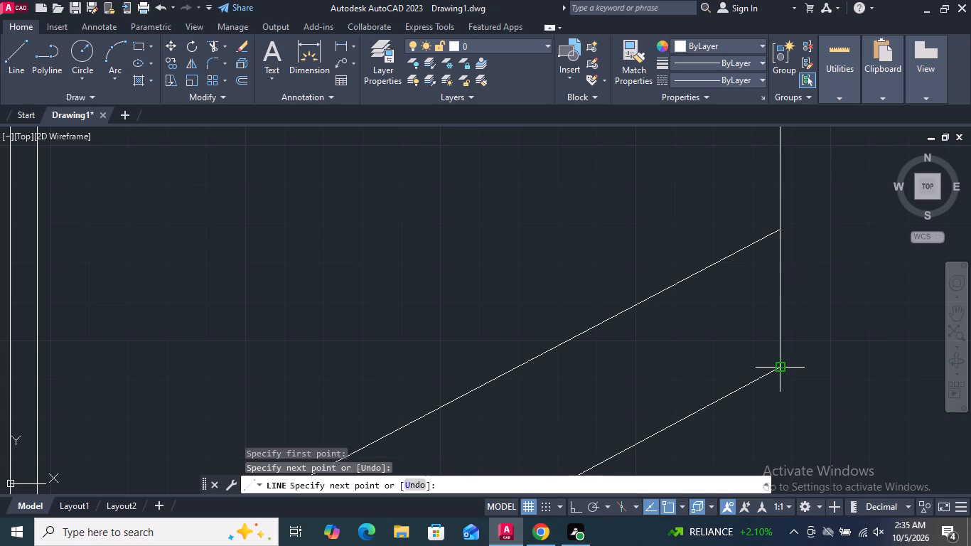
{"action": "key", "text": "Return"}
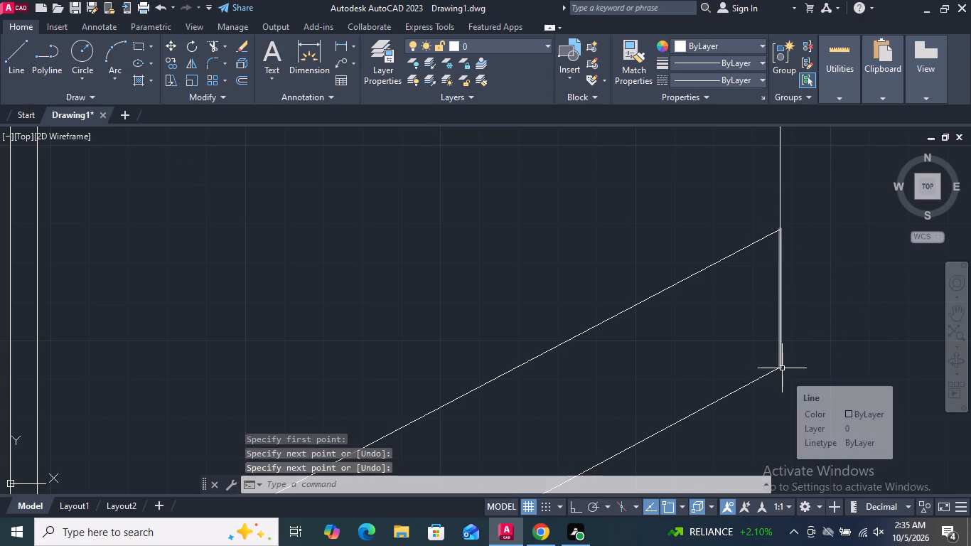
Move the short vertical line from the back edge to a point partway along the side face's upper slanted line.
{"action": "left_click", "coordinate": [782, 368]}
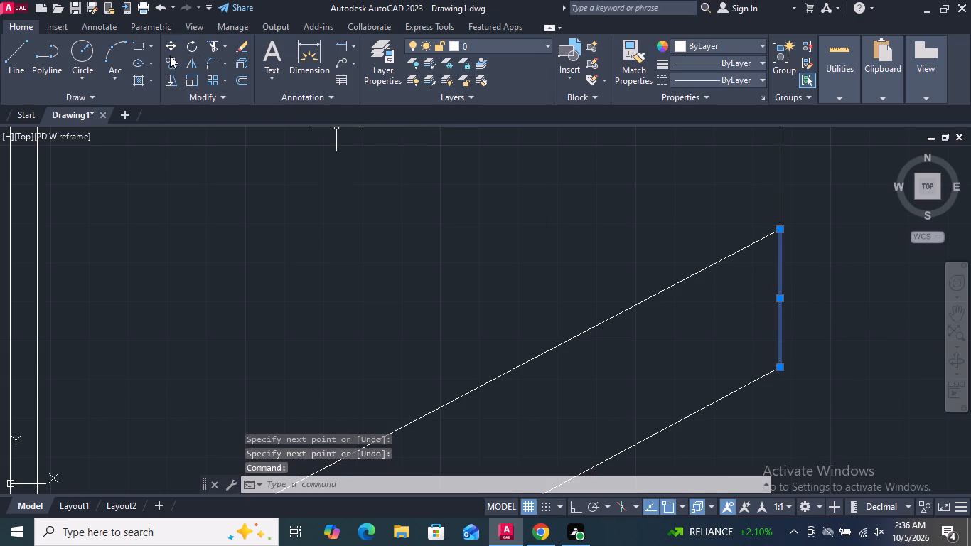
{"action": "left_click", "coordinate": [170, 45]}
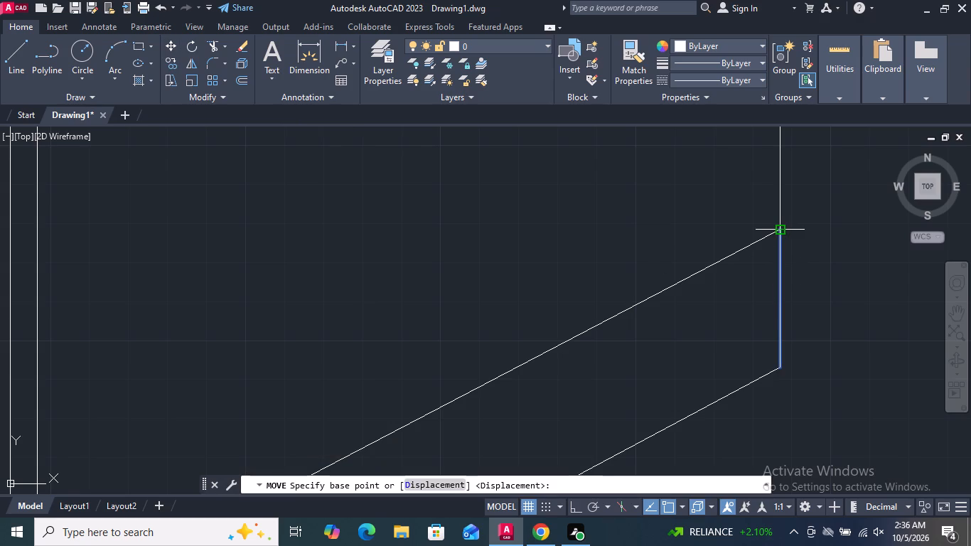
{"action": "left_click", "coordinate": [783, 230]}
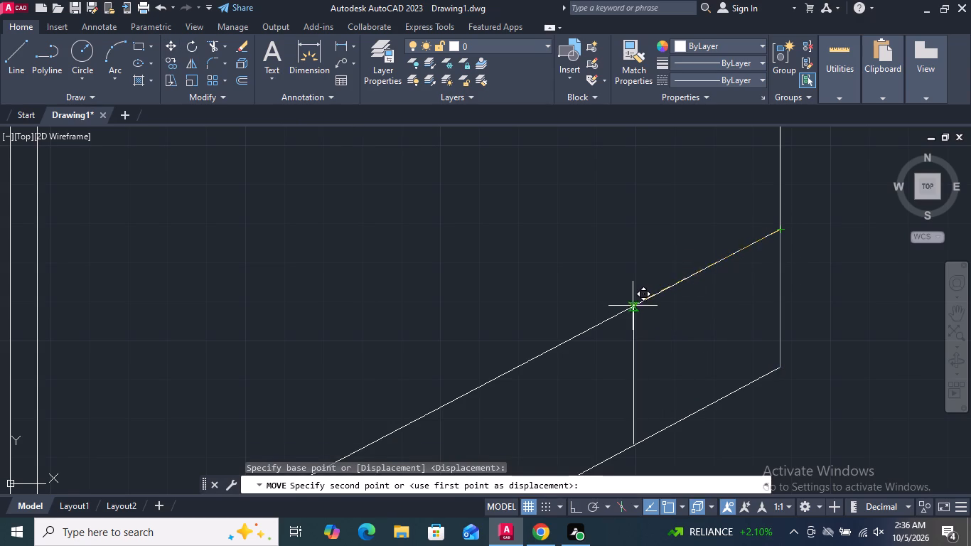
{"action": "left_click", "coordinate": [633, 306]}
Extend the short vertical line on the side face down to the lower slanted line.
{"action": "scroll", "coordinate": [640, 451], "scroll_direction": "up", "scroll_amount": 3}
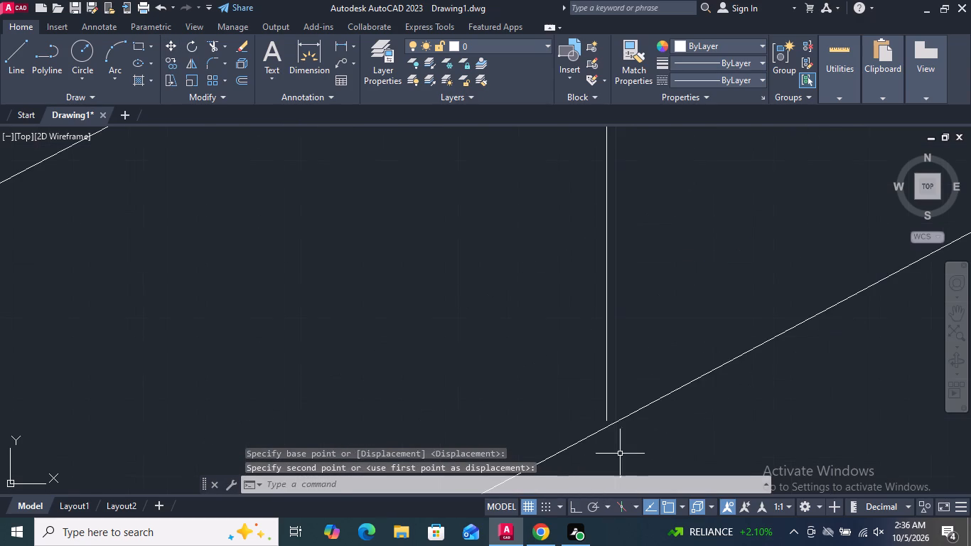
{"action": "scroll", "coordinate": [608, 453], "scroll_direction": "up", "scroll_amount": 3}
{"action": "left_click", "coordinate": [227, 47]}
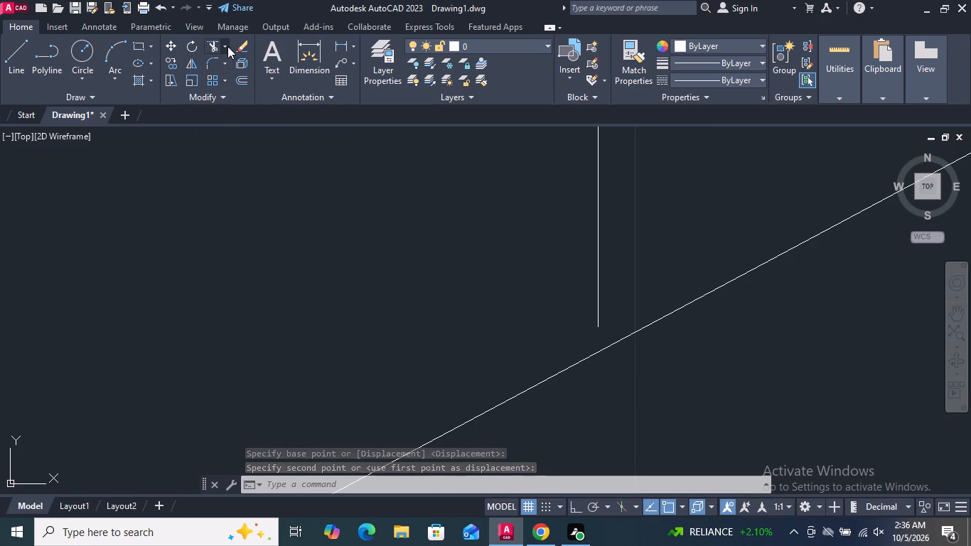
{"action": "left_click", "coordinate": [246, 98]}
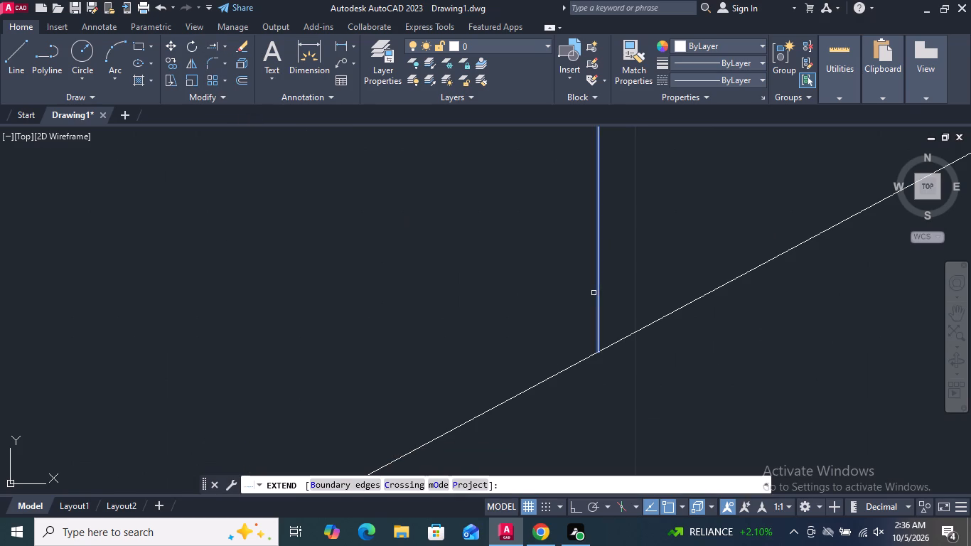
{"action": "left_click", "coordinate": [600, 290]}
{"action": "scroll", "coordinate": [648, 371], "scroll_direction": "down", "scroll_amount": 4}
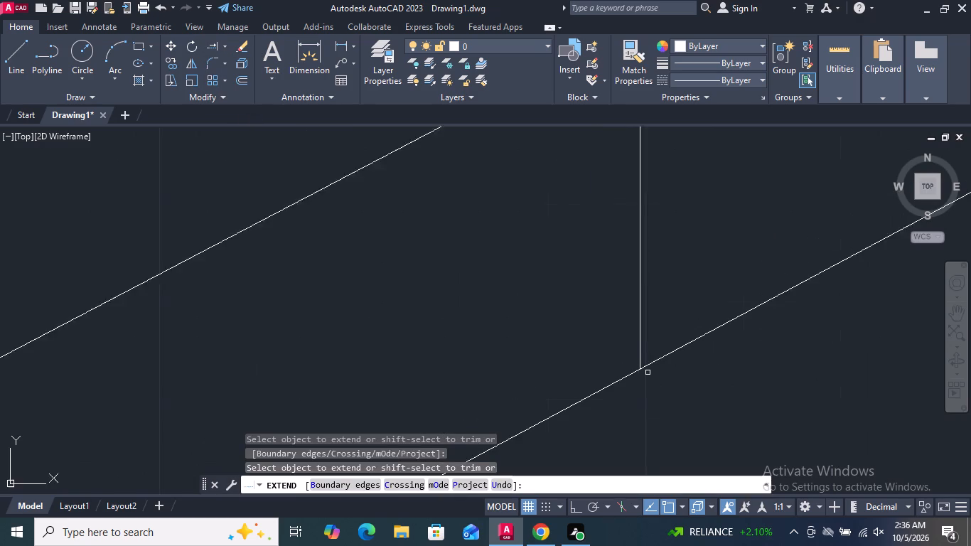
{"action": "scroll", "coordinate": [648, 373], "scroll_direction": "down", "scroll_amount": 4}
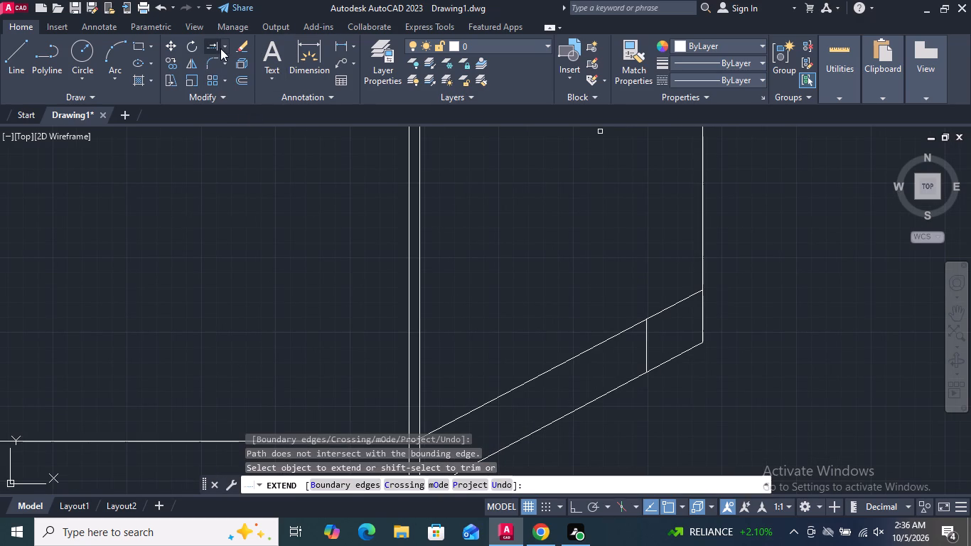
Trim the back vertical edge and the lower slanted line beyond the short vertical line, leaving a stepped-in lower band.
{"action": "left_click", "coordinate": [224, 43]}
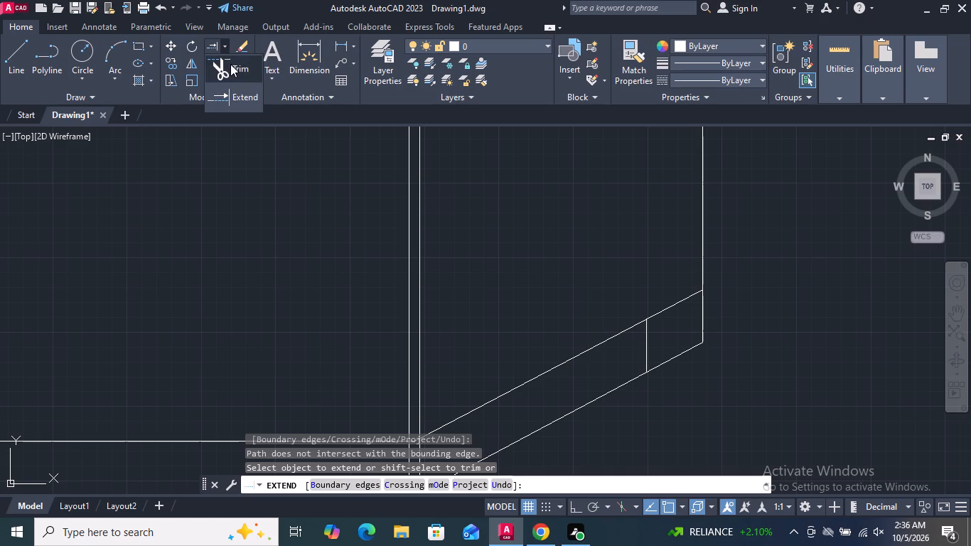
{"action": "left_click", "coordinate": [230, 64]}
{"action": "scroll", "coordinate": [709, 368], "scroll_direction": "up", "scroll_amount": 2}
{"action": "left_click_drag", "start_coordinate": [751, 314], "coordinate": [730, 291]}
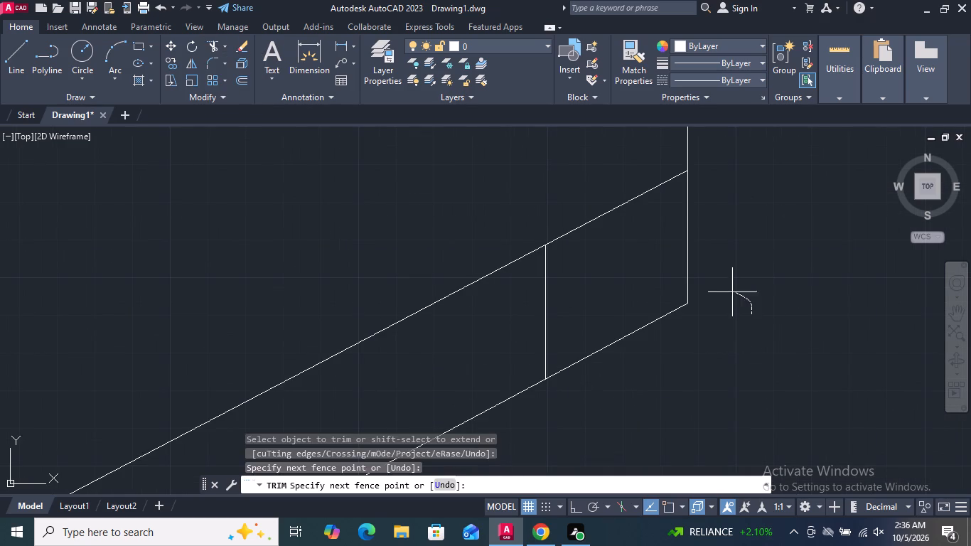
{"action": "left_click_drag", "start_coordinate": [730, 291], "coordinate": [660, 333]}
{"action": "scroll", "coordinate": [692, 277], "scroll_direction": "down", "scroll_amount": 5}
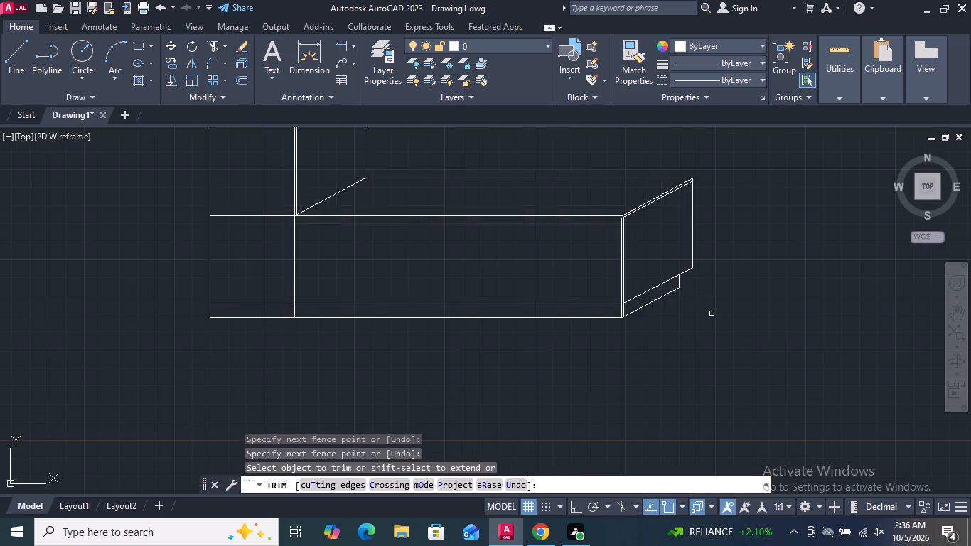
{"action": "middle_click_drag", "start_coordinate": [700, 316], "coordinate": [670, 341]}
{"action": "scroll", "coordinate": [645, 311], "scroll_direction": "up", "scroll_amount": 1}
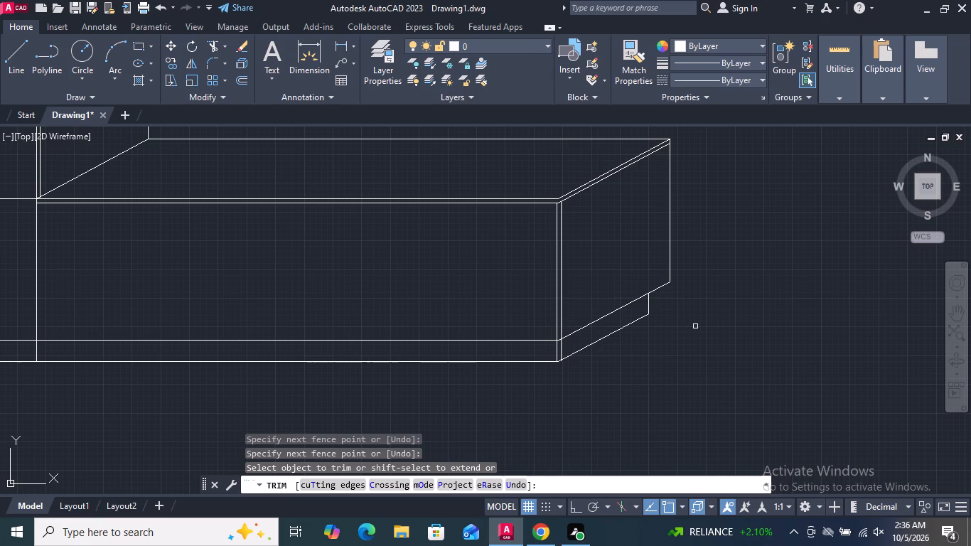
{"action": "scroll", "coordinate": [695, 326], "scroll_direction": "up", "scroll_amount": 1}
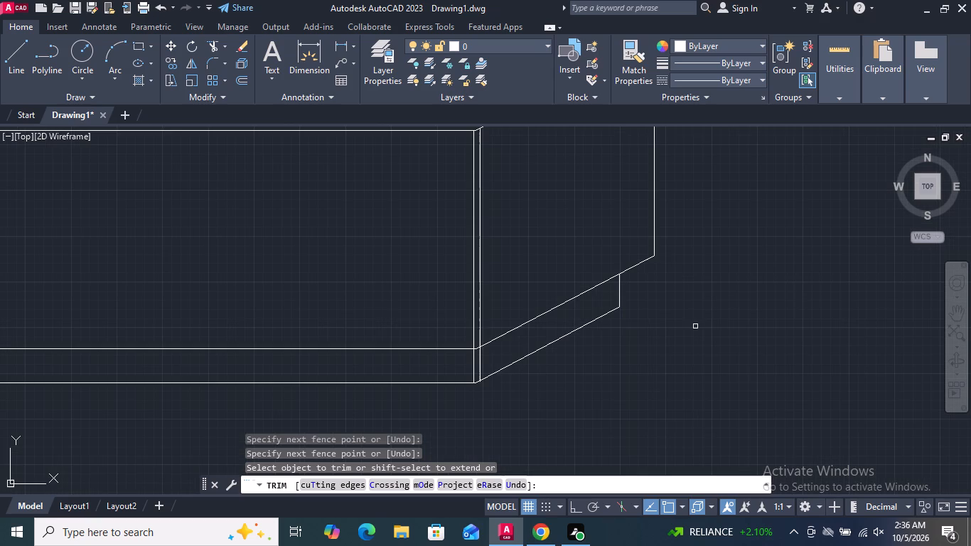
{"action": "key", "text": "space"}
Move the short vertical line along the side face's upper slanted line, closer to the back vertical edge.
{"action": "scroll", "coordinate": [633, 277], "scroll_direction": "up", "scroll_amount": 3}
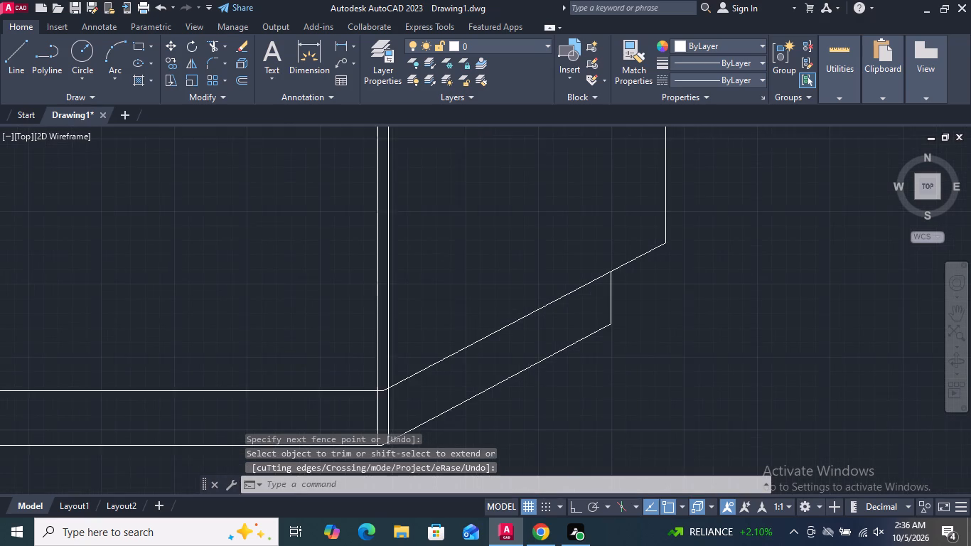
{"action": "left_click_drag", "start_coordinate": [601, 316], "coordinate": [511, 342]}
{"action": "left_click", "coordinate": [508, 343]}
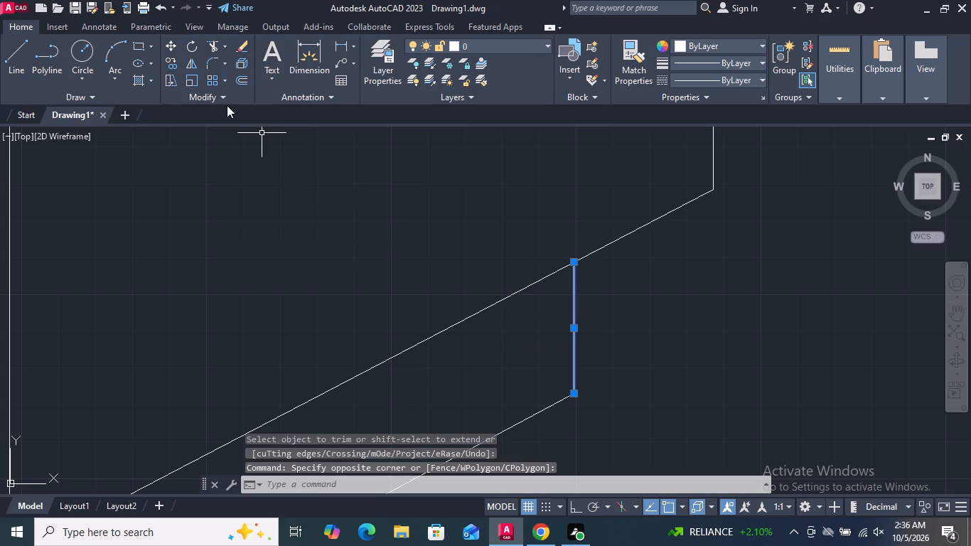
{"action": "left_click", "coordinate": [165, 44]}
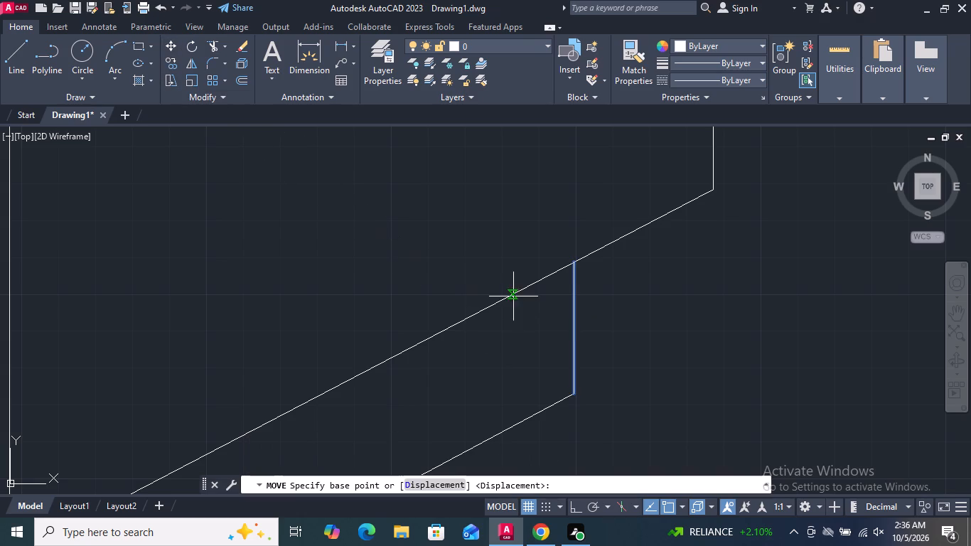
{"action": "left_click", "coordinate": [578, 264]}
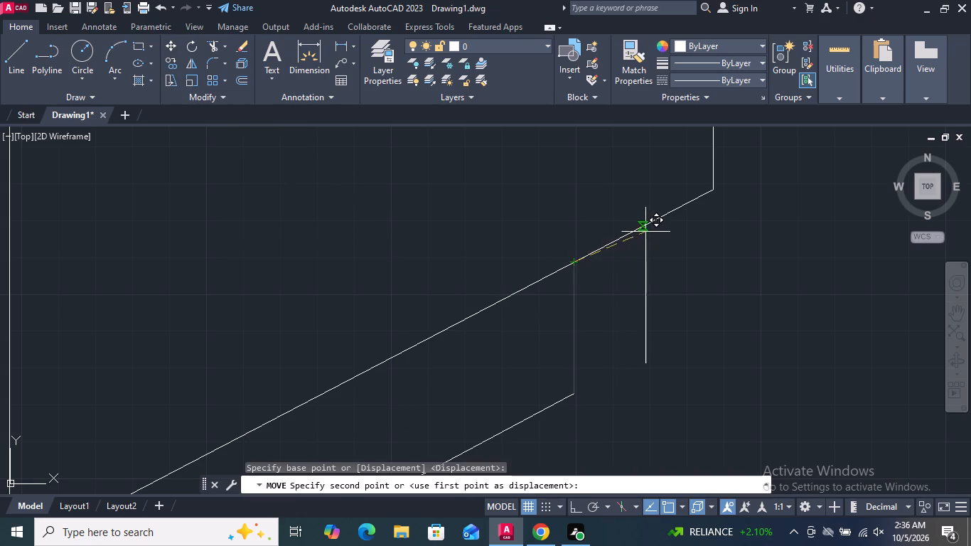
{"action": "scroll", "coordinate": [658, 219], "scroll_direction": "up", "scroll_amount": 1}
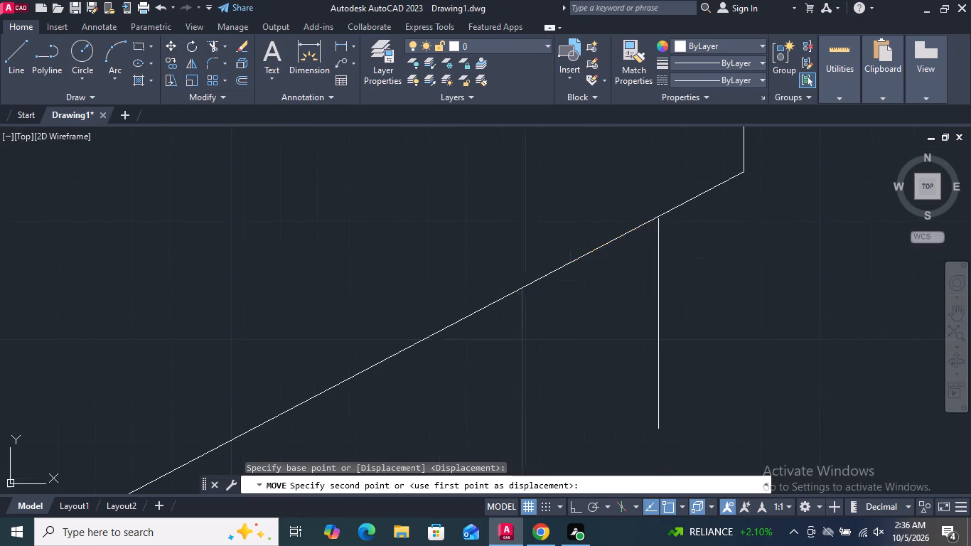
{"action": "scroll", "coordinate": [658, 219], "scroll_direction": "up", "scroll_amount": 2}
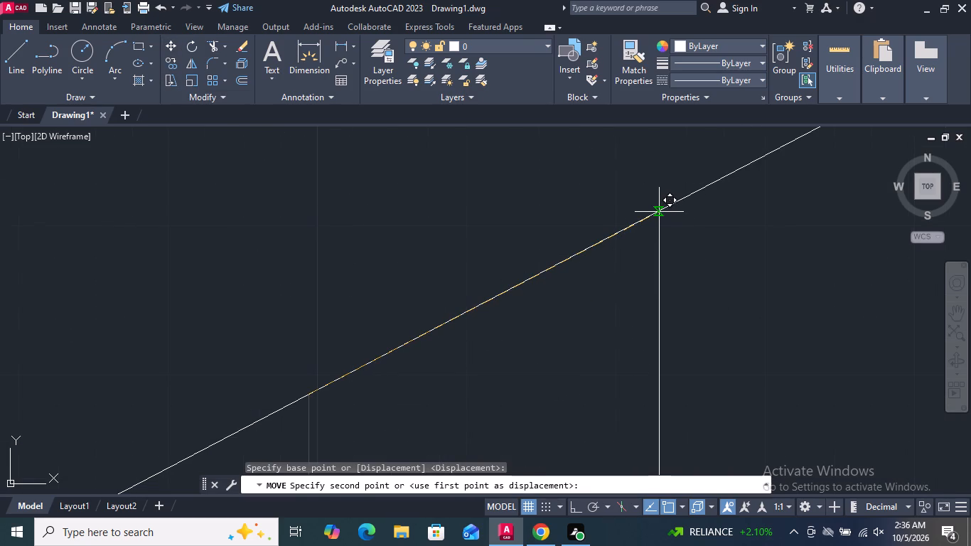
{"action": "left_click", "coordinate": [659, 212]}
{"action": "scroll", "coordinate": [659, 212], "scroll_direction": "down", "scroll_amount": 4}
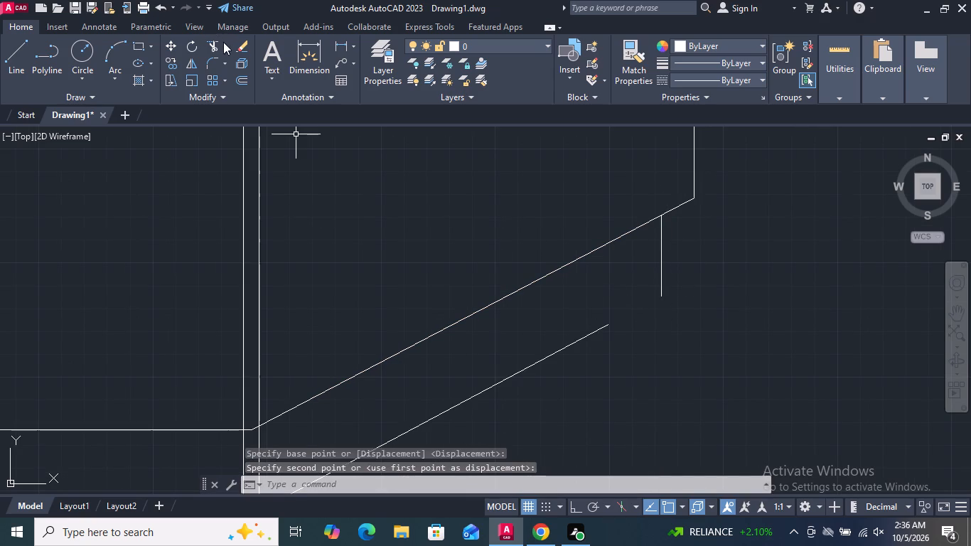
Extend the lower slanted line of the side face to the moved short vertical line.
{"action": "left_click", "coordinate": [223, 42]}
{"action": "left_click", "coordinate": [245, 97]}
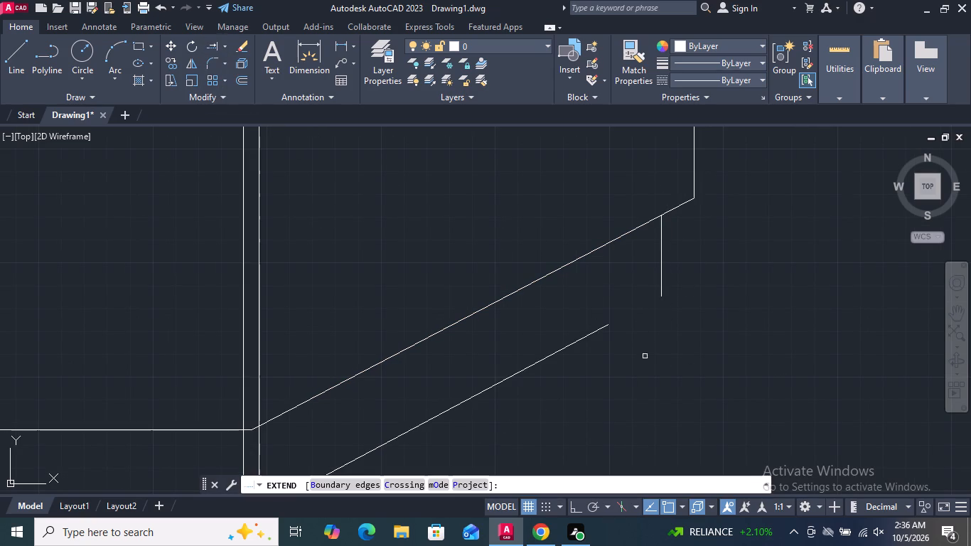
{"action": "left_click", "coordinate": [603, 329]}
{"action": "scroll", "coordinate": [731, 323], "scroll_direction": "down", "scroll_amount": 1}
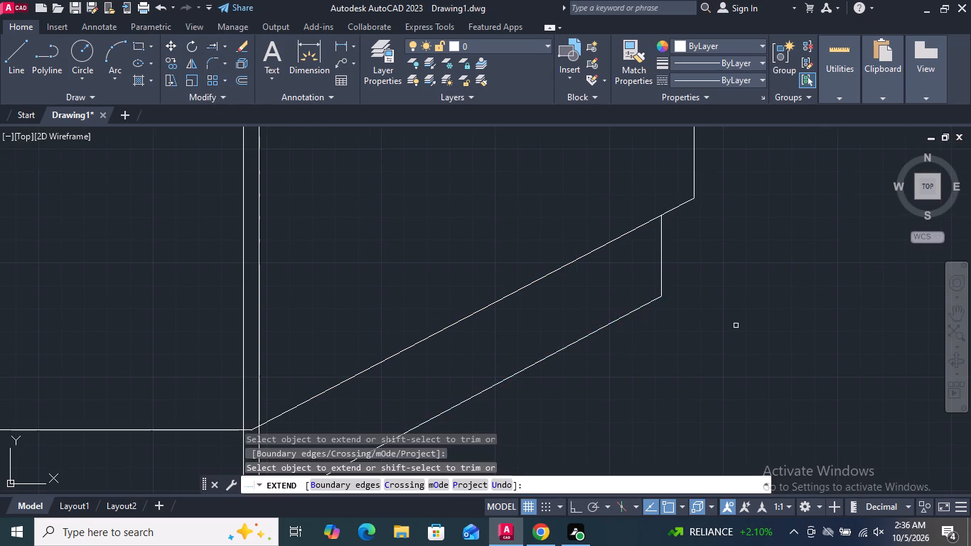
{"action": "scroll", "coordinate": [734, 326], "scroll_direction": "down", "scroll_amount": 3}
{"action": "key", "text": "Return"}
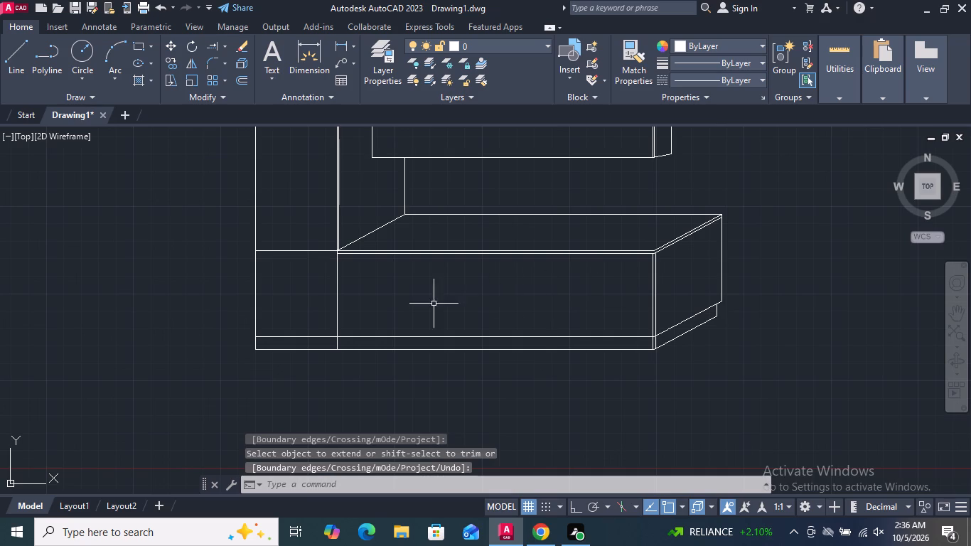
Draw a short vertical line on the front face's left edge, from the base's bottom corner to the horizontal line above.
{"action": "scroll", "coordinate": [270, 342], "scroll_direction": "up", "scroll_amount": 4}
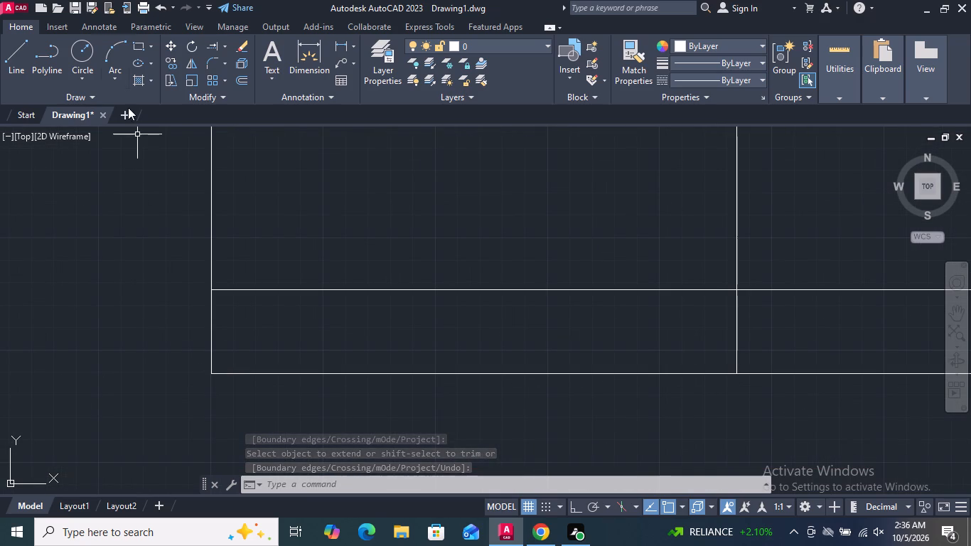
{"action": "left_click", "coordinate": [23, 57]}
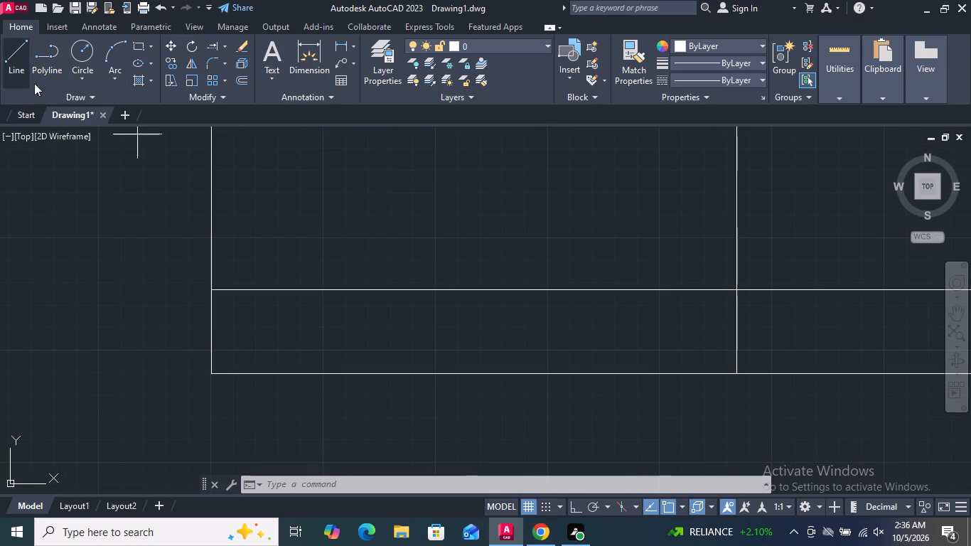
{"action": "left_click", "coordinate": [213, 374]}
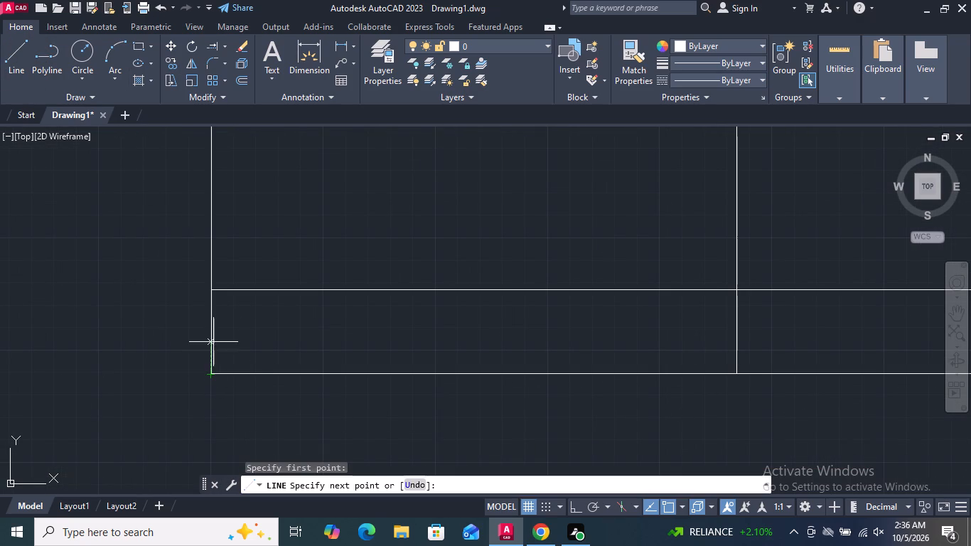
{"action": "left_click", "coordinate": [211, 290]}
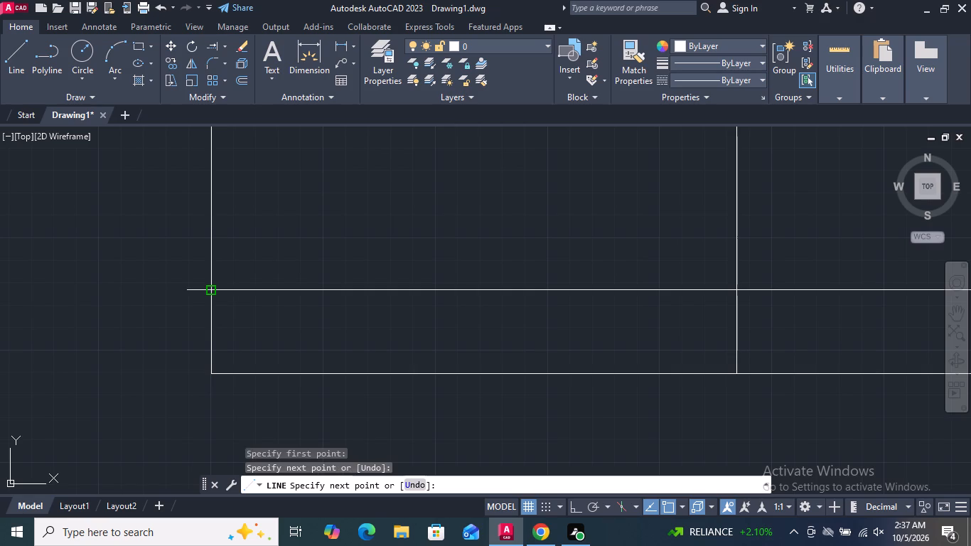
{"action": "key", "text": "Return"}
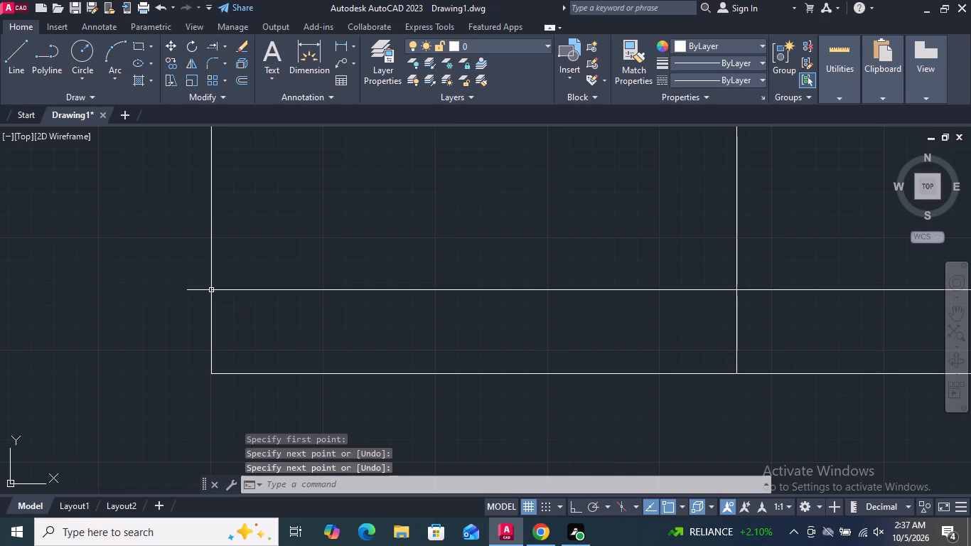
With Ortho on, move the short vertical line from the left edge horizontally inward along the lower band.
{"action": "left_click", "coordinate": [210, 323]}
{"action": "left_click", "coordinate": [168, 48]}
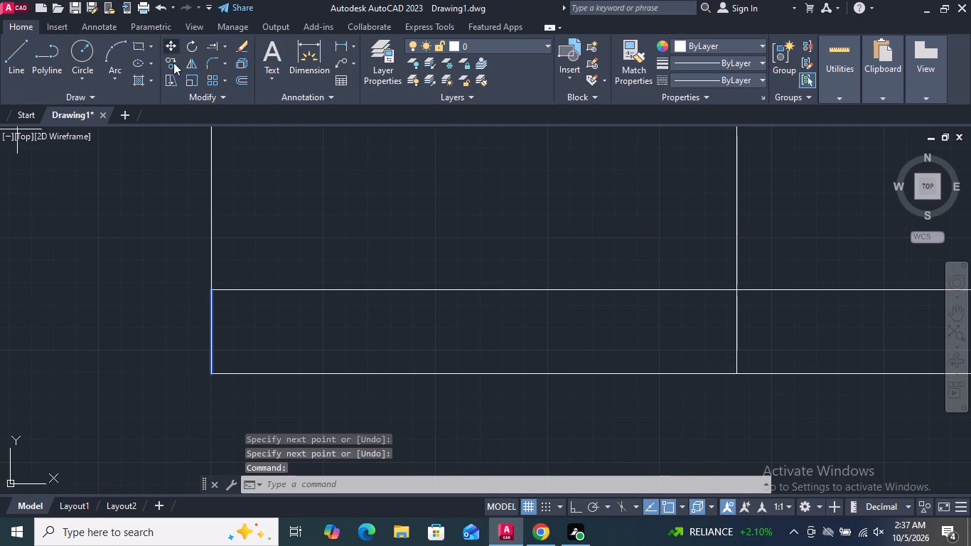
{"action": "left_click", "coordinate": [214, 290]}
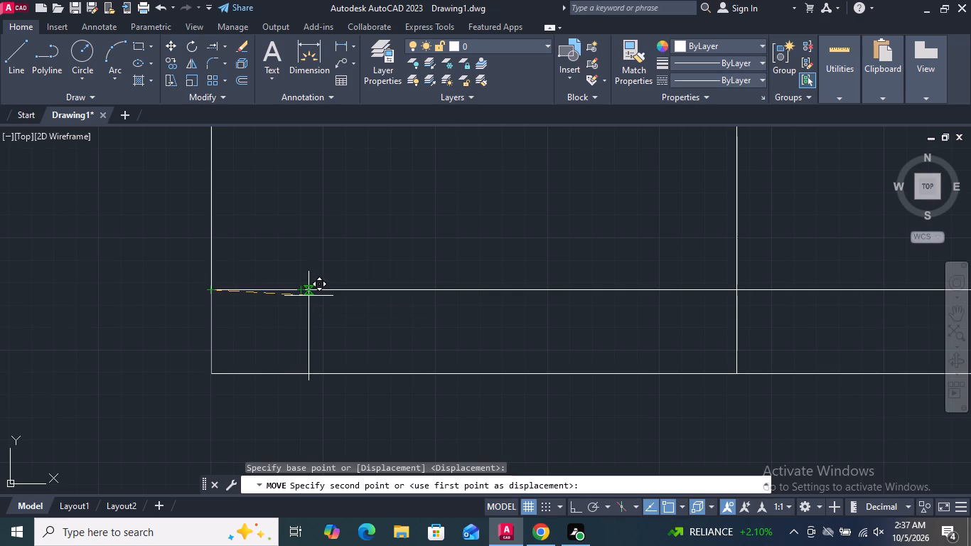
{"action": "left_click", "coordinate": [575, 509]}
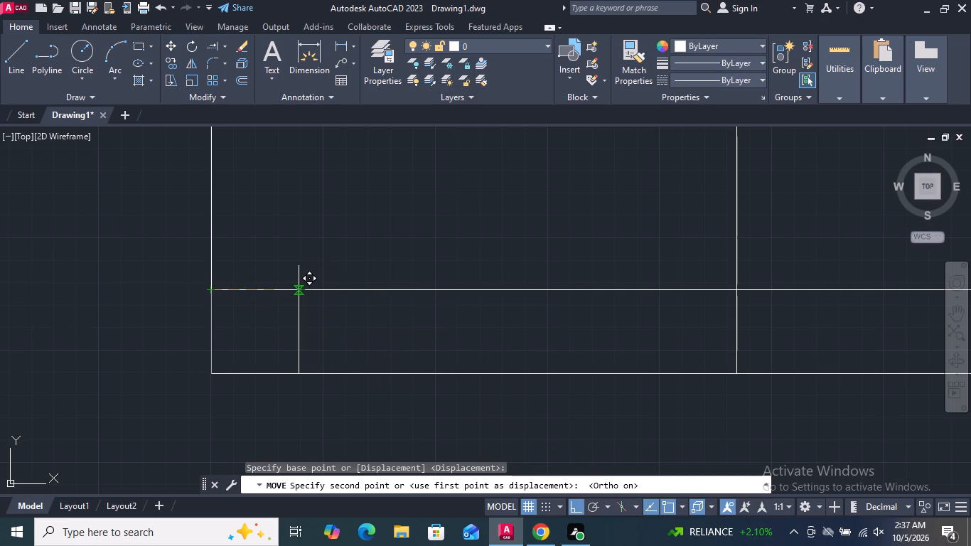
{"action": "left_click", "coordinate": [299, 289]}
{"action": "scroll", "coordinate": [291, 331], "scroll_direction": "down", "scroll_amount": 5}
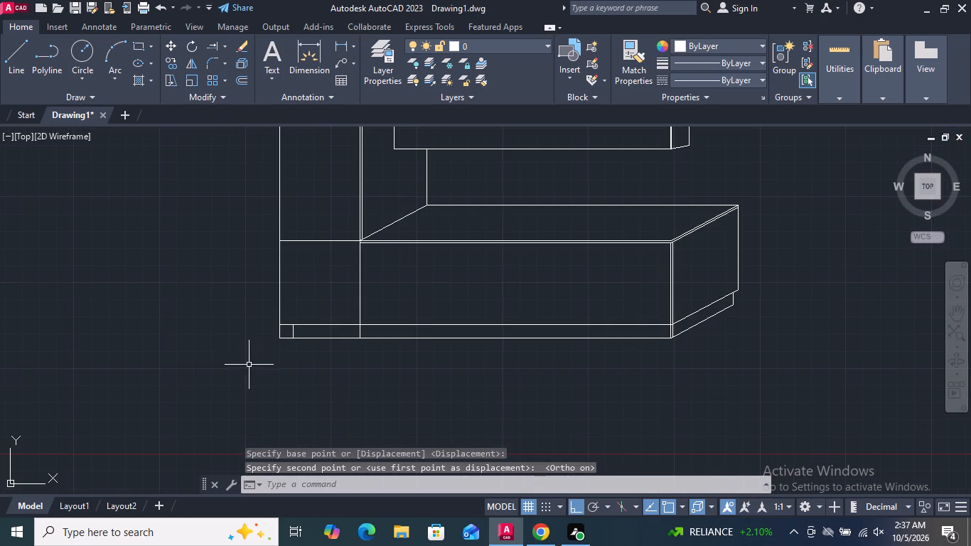
Trim the left edge and bottom line outside the short vertical line to step in the lower band's left end.
{"action": "left_click", "coordinate": [222, 43]}
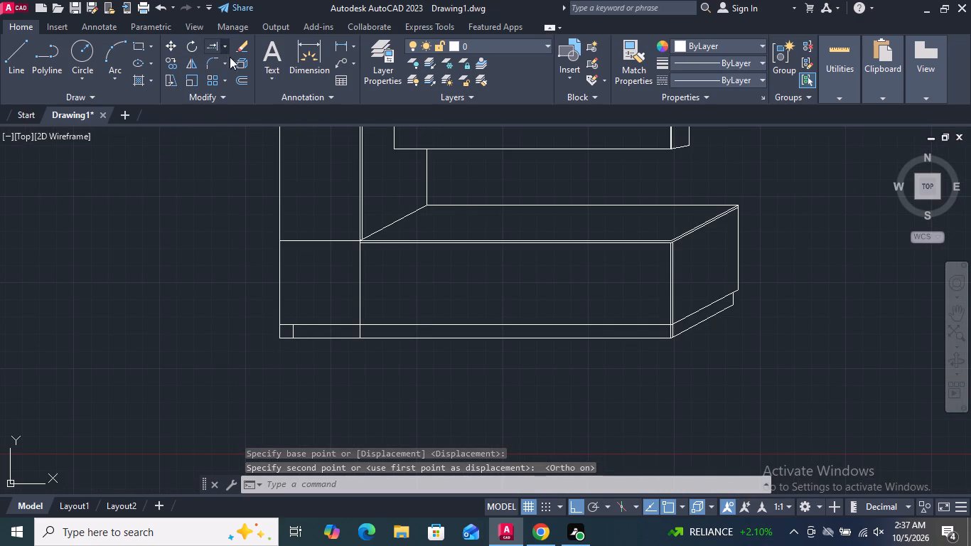
{"action": "left_click", "coordinate": [233, 67]}
{"action": "scroll", "coordinate": [279, 333], "scroll_direction": "up", "scroll_amount": 4}
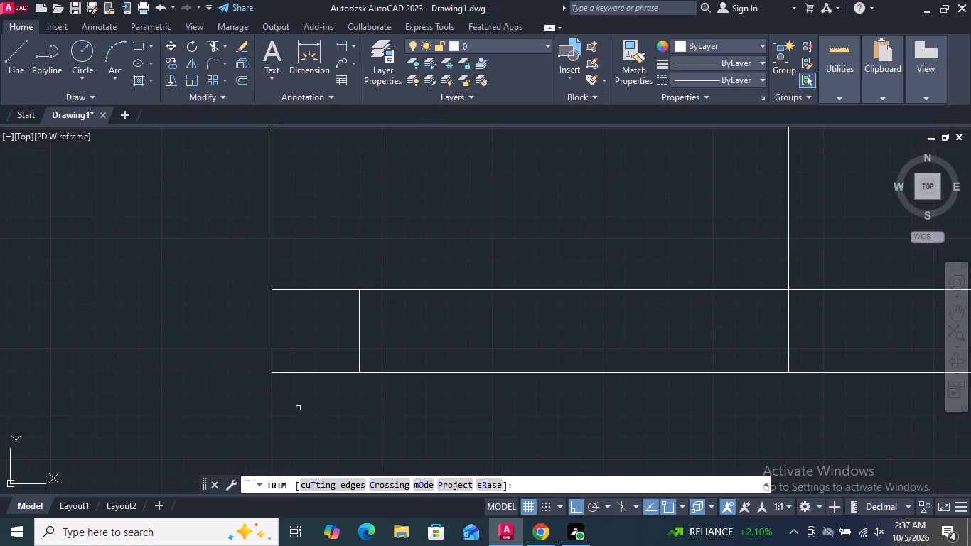
{"action": "left_click_drag", "start_coordinate": [305, 406], "coordinate": [204, 347]}
{"action": "scroll", "coordinate": [204, 347], "scroll_direction": "down", "scroll_amount": 2}
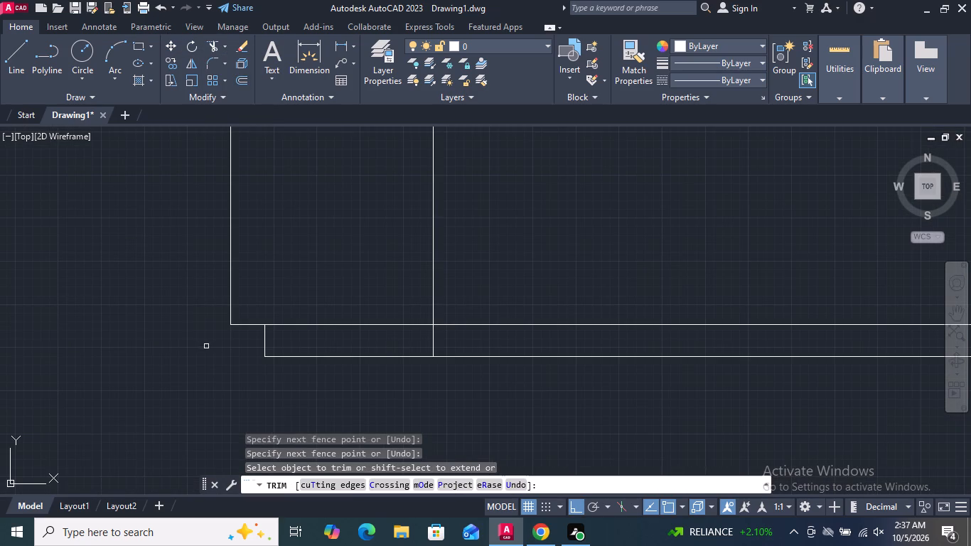
{"action": "scroll", "coordinate": [210, 340], "scroll_direction": "down", "scroll_amount": 1}
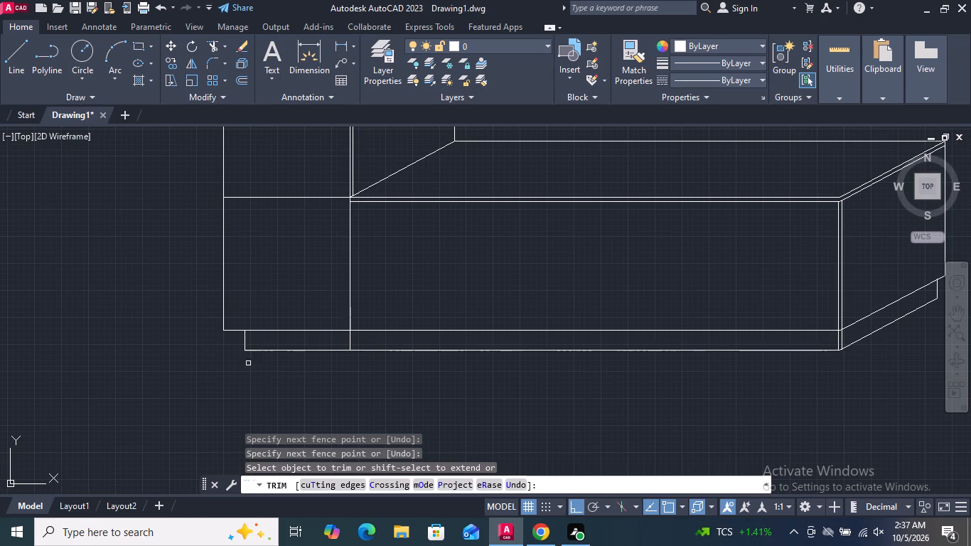
Trim away the part of the front face's vertical dividing line that crosses the lower band.
{"action": "scroll", "coordinate": [319, 368], "scroll_direction": "up", "scroll_amount": 4}
{"action": "left_click_drag", "start_coordinate": [557, 209], "coordinate": [401, 204]}
{"action": "scroll", "coordinate": [401, 204], "scroll_direction": "down", "scroll_amount": 5}
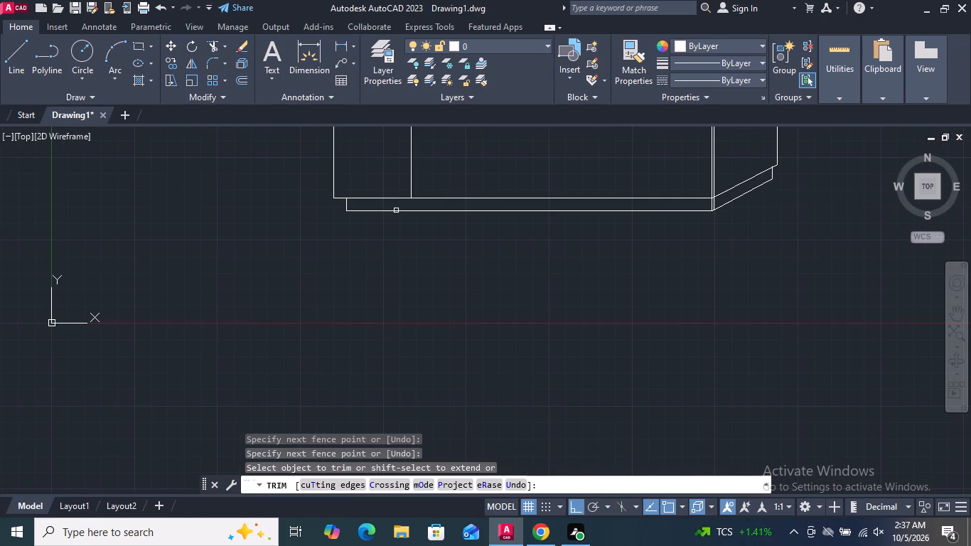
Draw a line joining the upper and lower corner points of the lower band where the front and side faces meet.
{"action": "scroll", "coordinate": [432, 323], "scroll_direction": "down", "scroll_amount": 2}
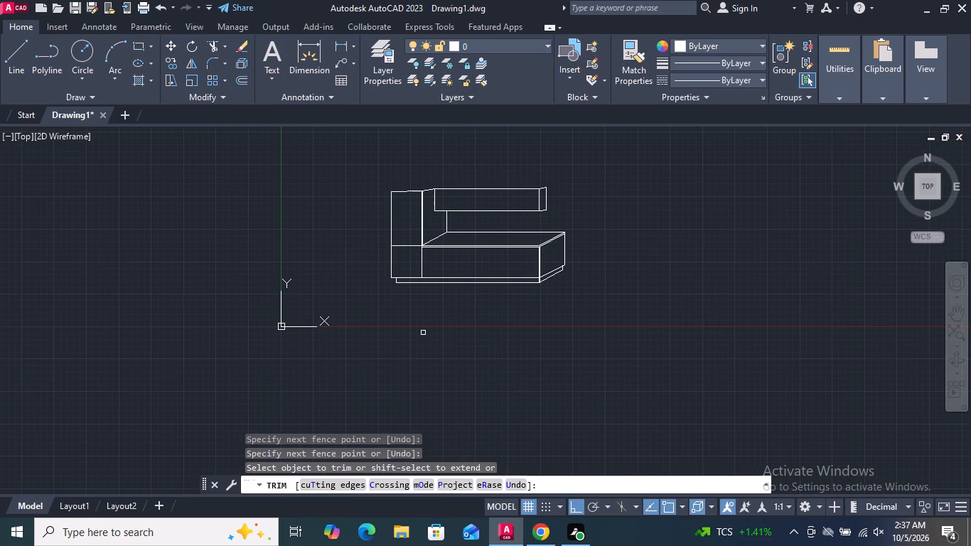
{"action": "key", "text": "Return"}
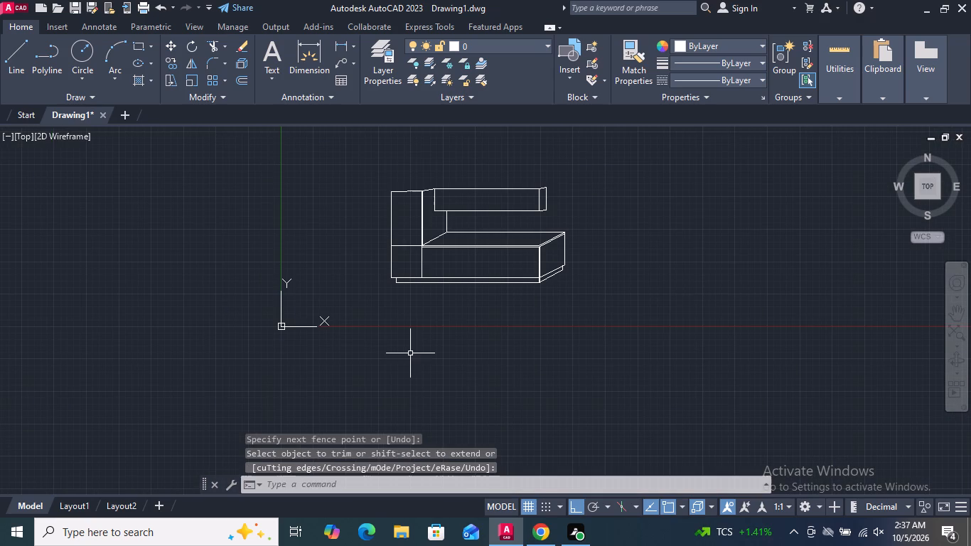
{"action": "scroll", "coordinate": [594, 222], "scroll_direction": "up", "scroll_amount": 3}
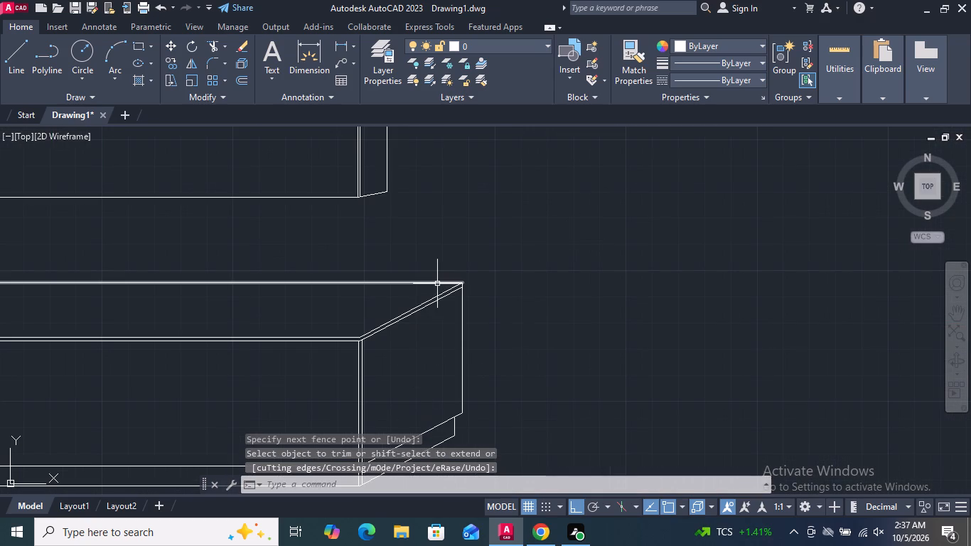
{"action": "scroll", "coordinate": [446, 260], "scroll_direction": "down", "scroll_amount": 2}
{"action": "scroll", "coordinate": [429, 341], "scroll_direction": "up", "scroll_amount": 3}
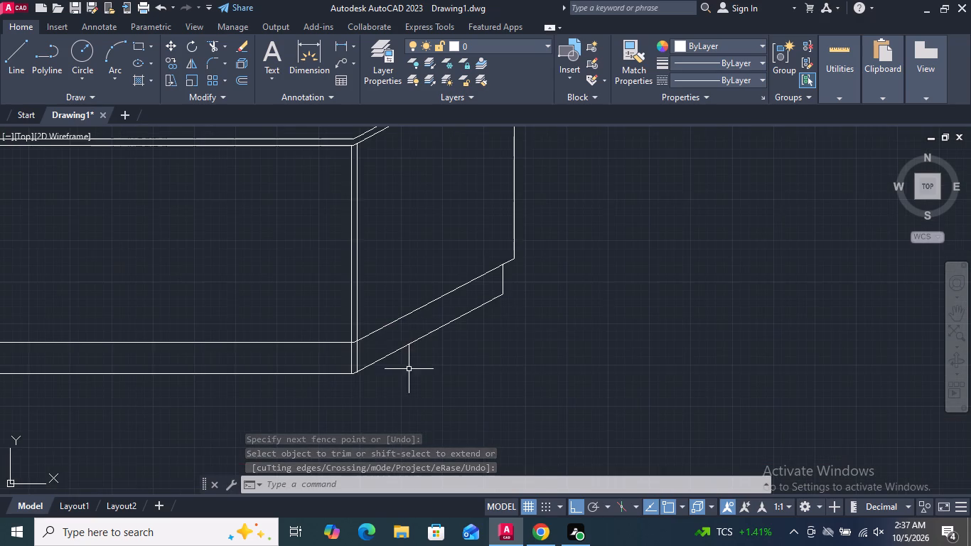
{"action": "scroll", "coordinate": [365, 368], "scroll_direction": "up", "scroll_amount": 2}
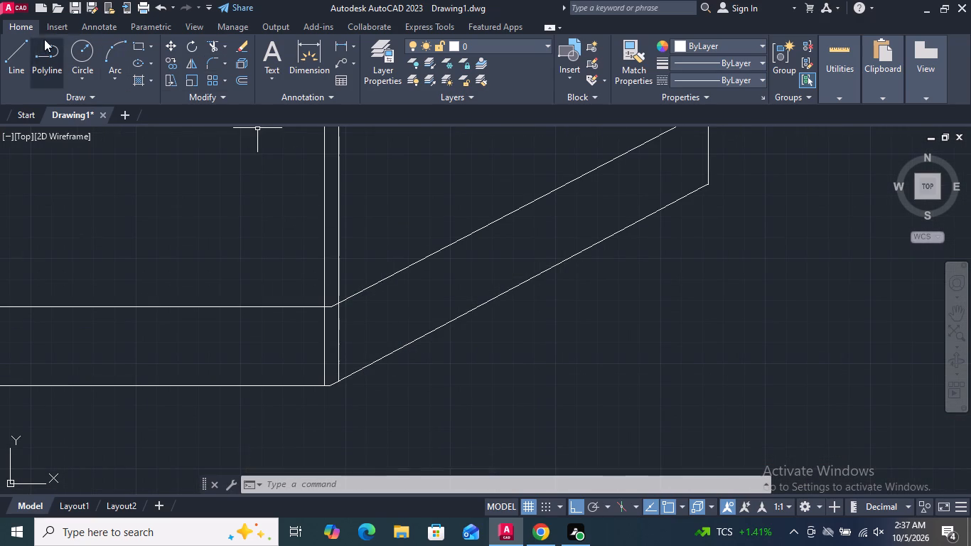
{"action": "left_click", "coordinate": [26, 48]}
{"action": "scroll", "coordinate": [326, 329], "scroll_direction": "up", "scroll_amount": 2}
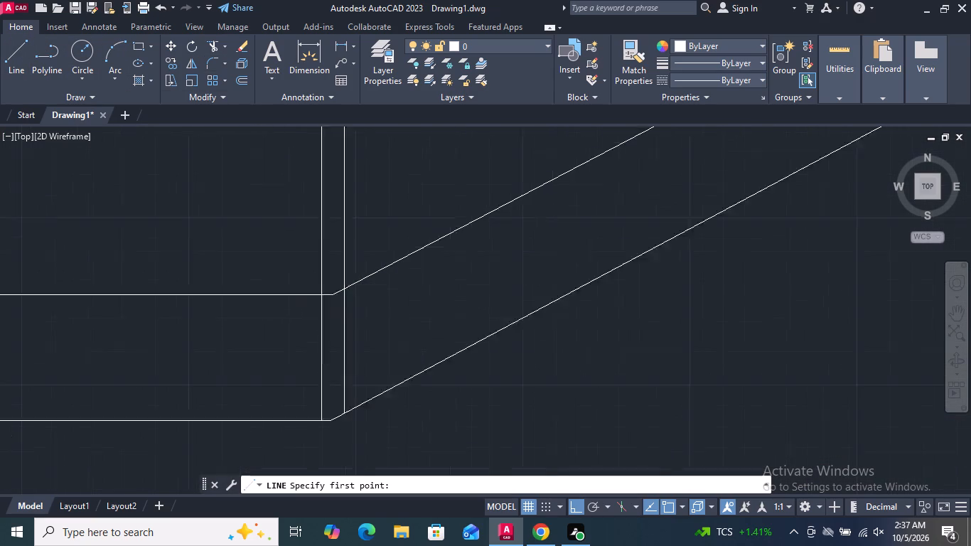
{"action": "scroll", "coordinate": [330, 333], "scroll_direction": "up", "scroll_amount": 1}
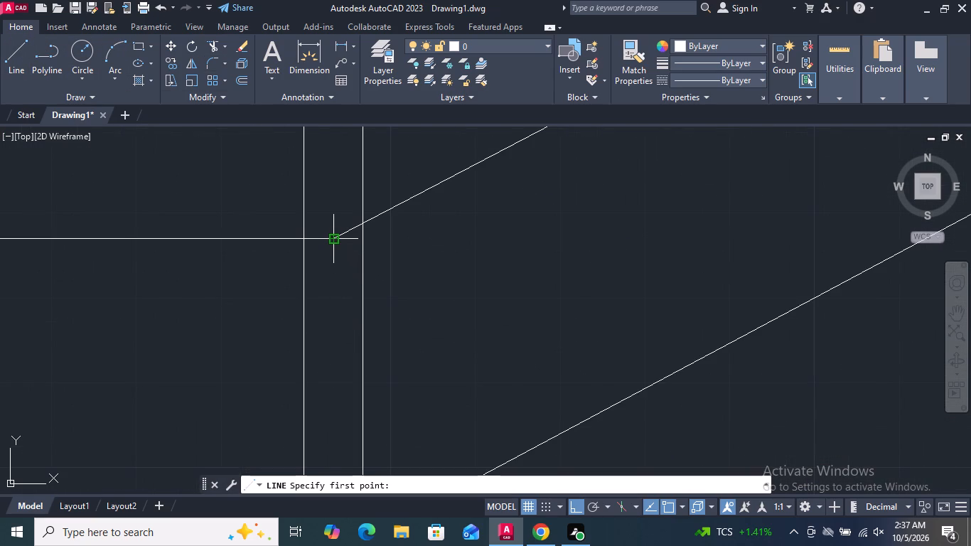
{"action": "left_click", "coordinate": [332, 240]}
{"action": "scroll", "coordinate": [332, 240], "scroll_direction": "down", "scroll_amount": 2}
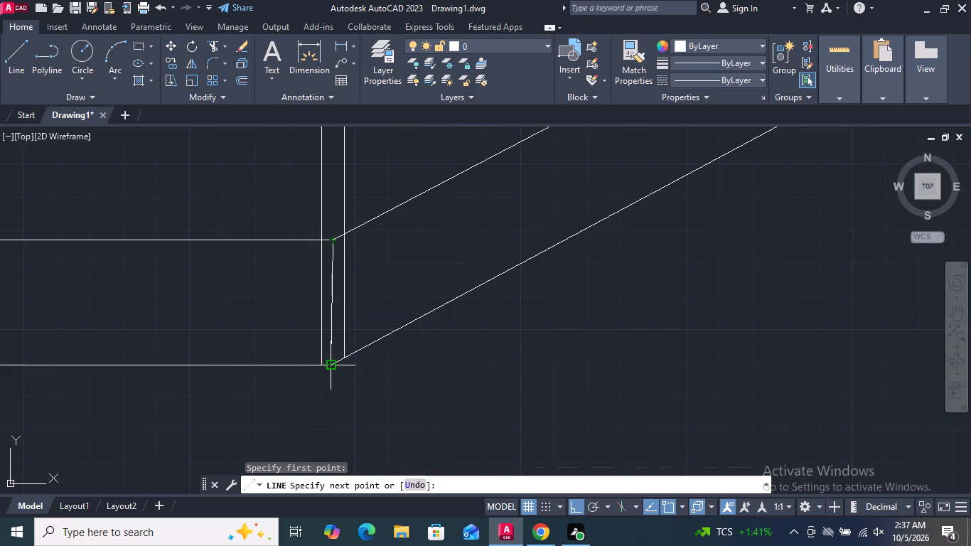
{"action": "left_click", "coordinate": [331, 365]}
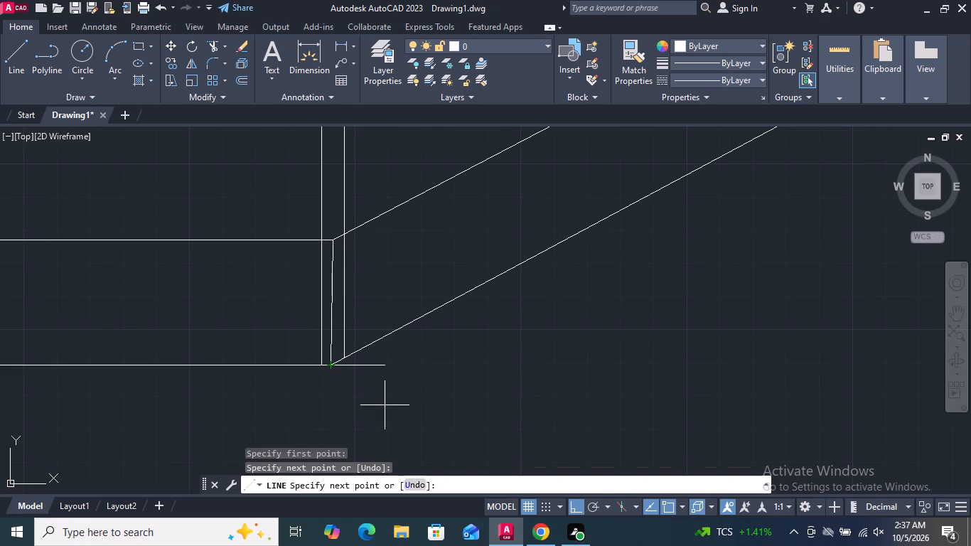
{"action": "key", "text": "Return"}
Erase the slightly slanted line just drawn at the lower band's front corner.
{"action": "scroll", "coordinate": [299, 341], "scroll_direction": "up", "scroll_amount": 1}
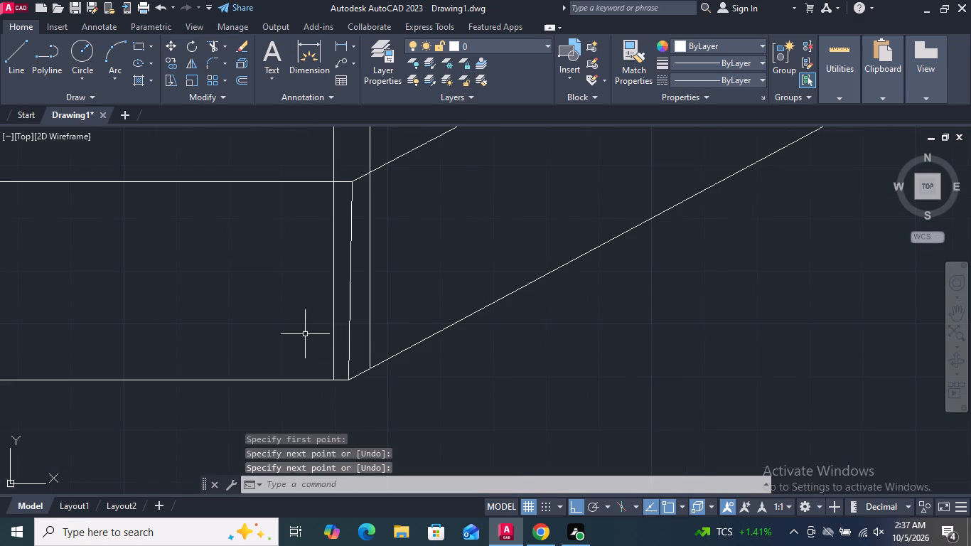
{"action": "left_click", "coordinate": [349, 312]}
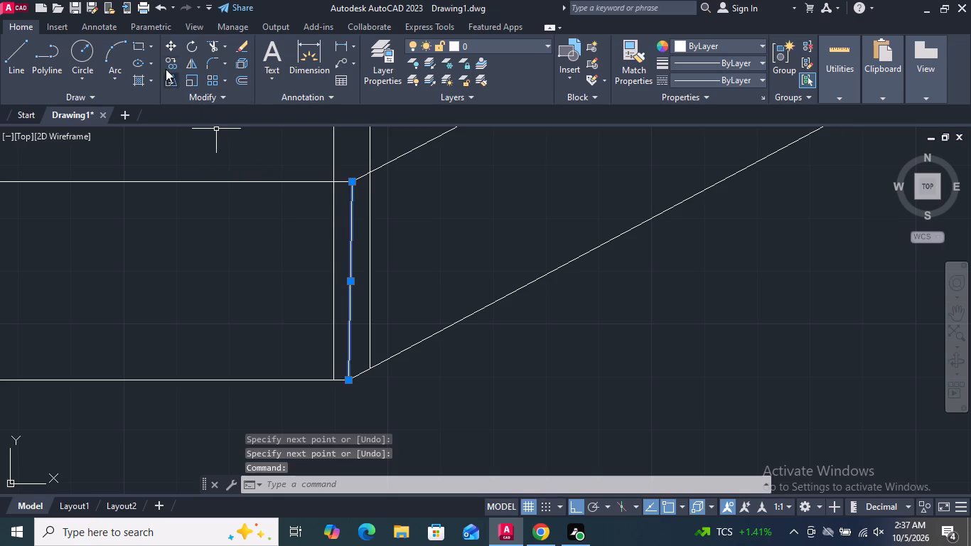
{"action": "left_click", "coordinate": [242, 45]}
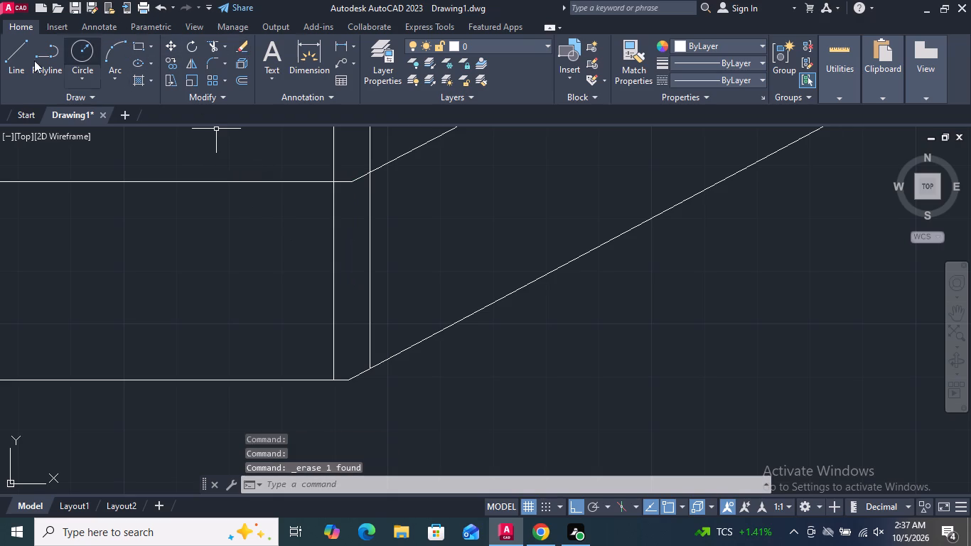
Draw a vertical line with Ortho from the lower band's upper front corner down to its slanted bottom edge.
{"action": "left_click", "coordinate": [6, 53]}
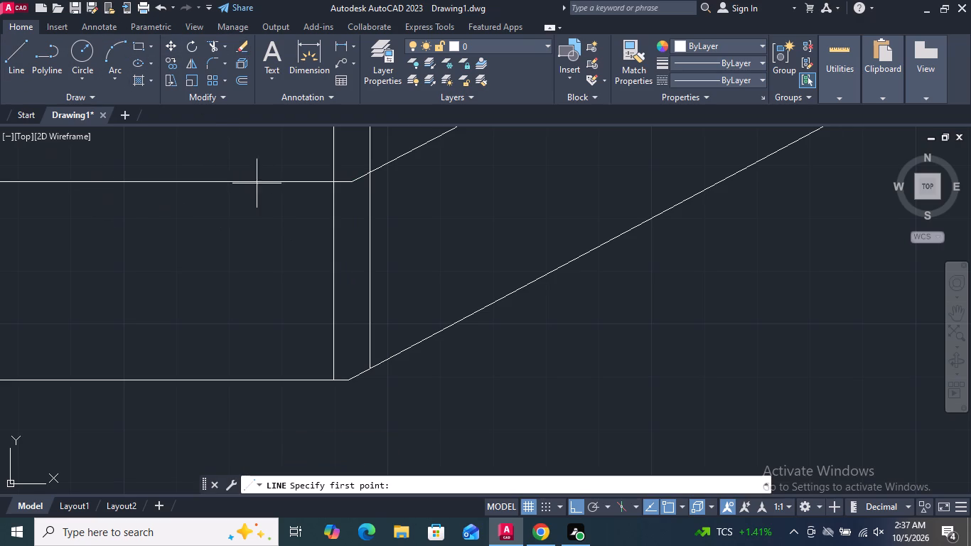
{"action": "left_click", "coordinate": [351, 181]}
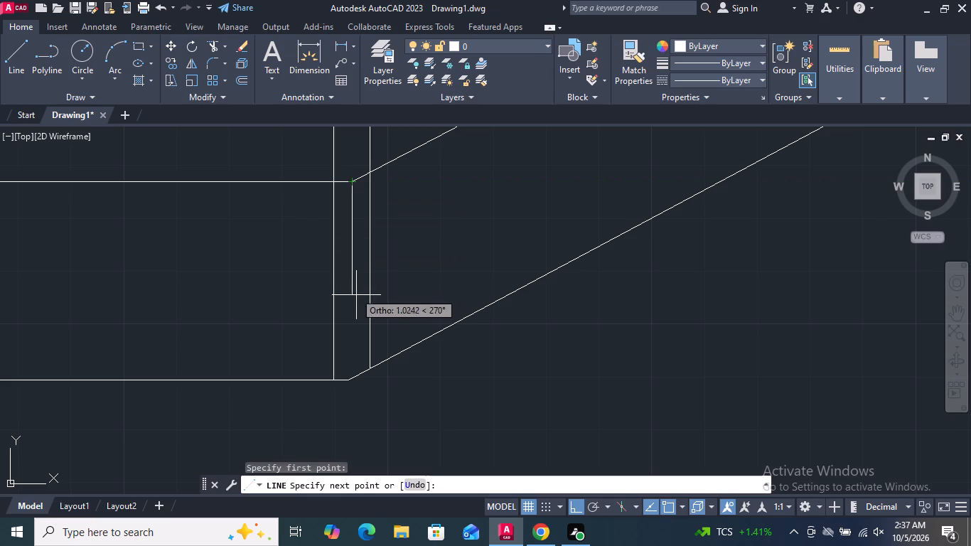
{"action": "scroll", "coordinate": [348, 375], "scroll_direction": "up", "scroll_amount": 4}
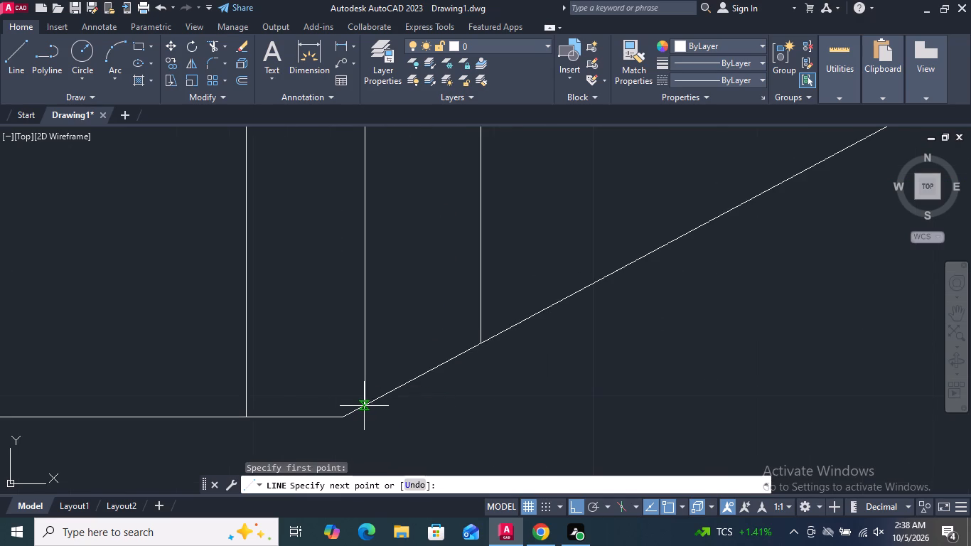
{"action": "left_click", "coordinate": [365, 406]}
{"action": "scroll", "coordinate": [446, 432], "scroll_direction": "down", "scroll_amount": 1}
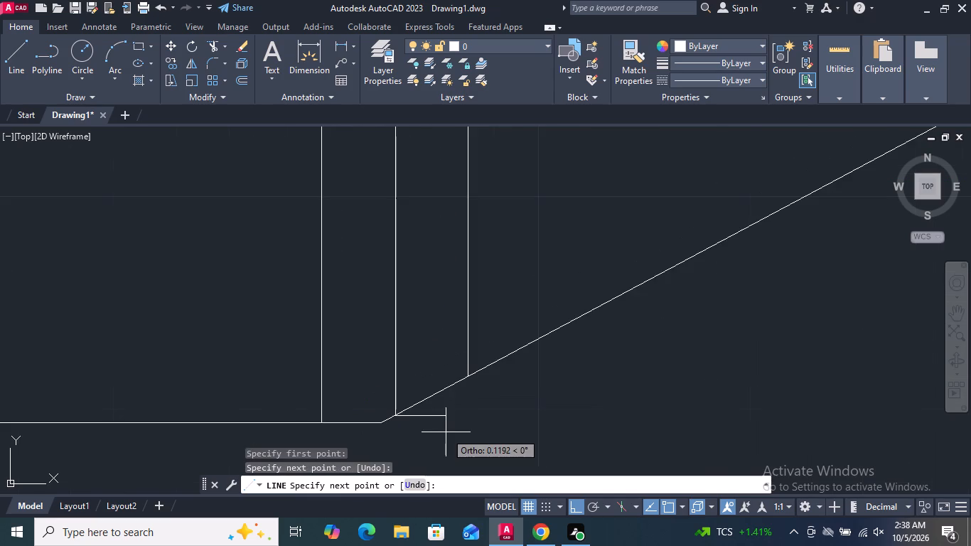
{"action": "scroll", "coordinate": [446, 432], "scroll_direction": "down", "scroll_amount": 2}
{"action": "key", "text": "Return"}
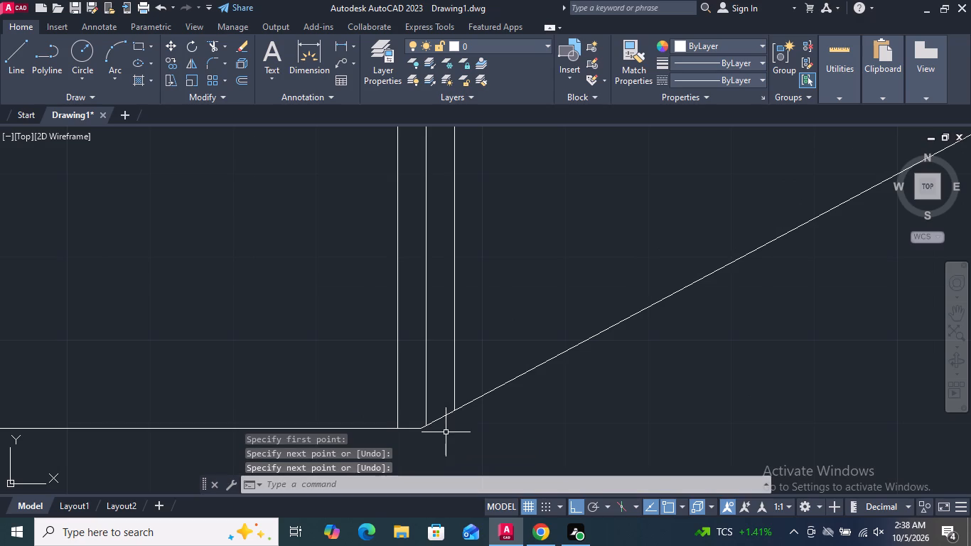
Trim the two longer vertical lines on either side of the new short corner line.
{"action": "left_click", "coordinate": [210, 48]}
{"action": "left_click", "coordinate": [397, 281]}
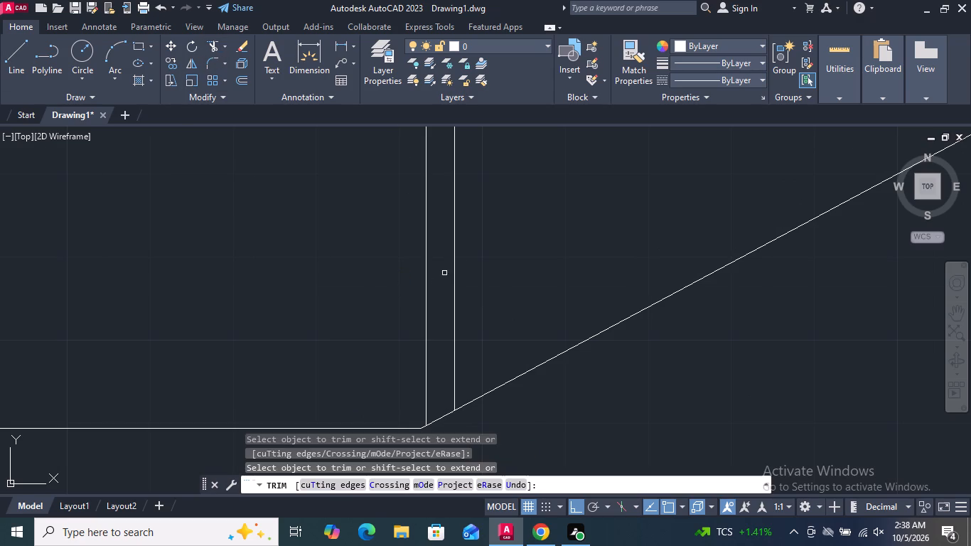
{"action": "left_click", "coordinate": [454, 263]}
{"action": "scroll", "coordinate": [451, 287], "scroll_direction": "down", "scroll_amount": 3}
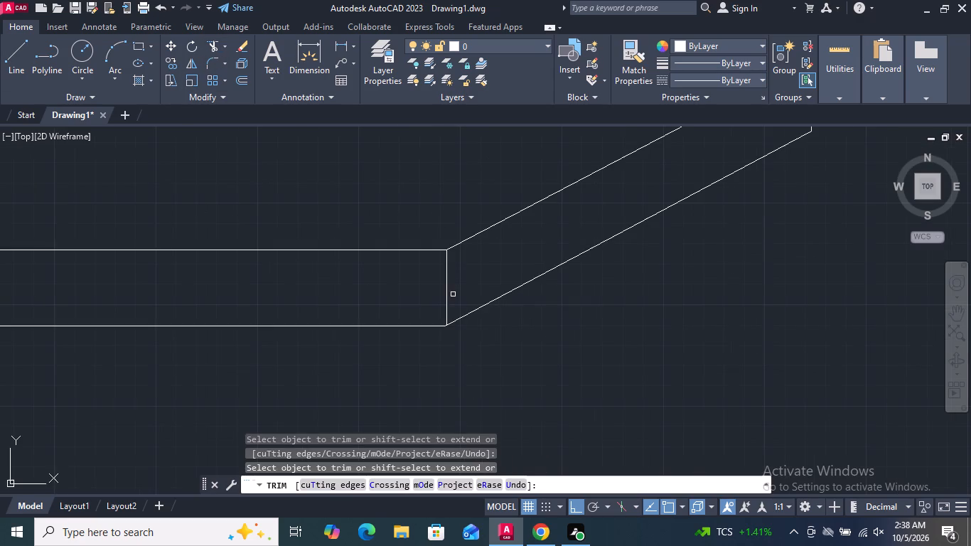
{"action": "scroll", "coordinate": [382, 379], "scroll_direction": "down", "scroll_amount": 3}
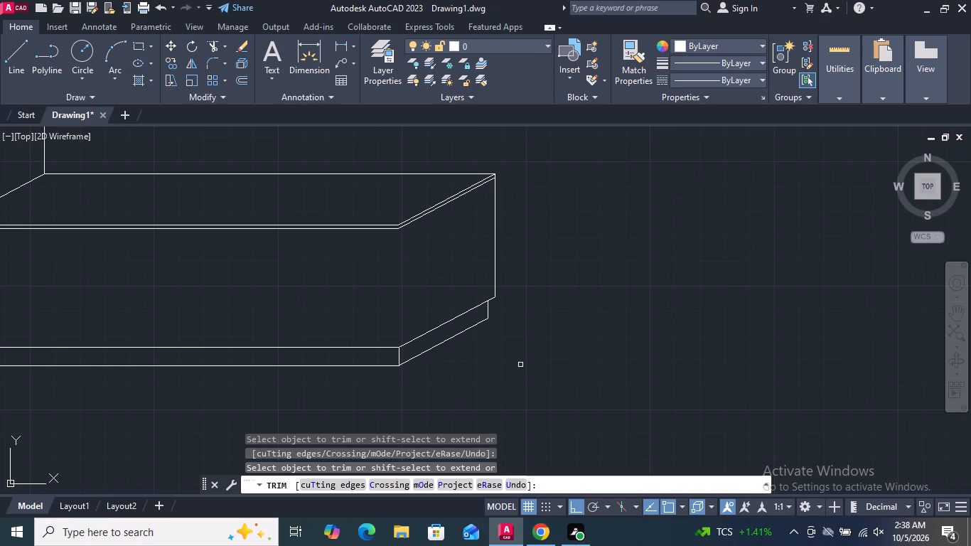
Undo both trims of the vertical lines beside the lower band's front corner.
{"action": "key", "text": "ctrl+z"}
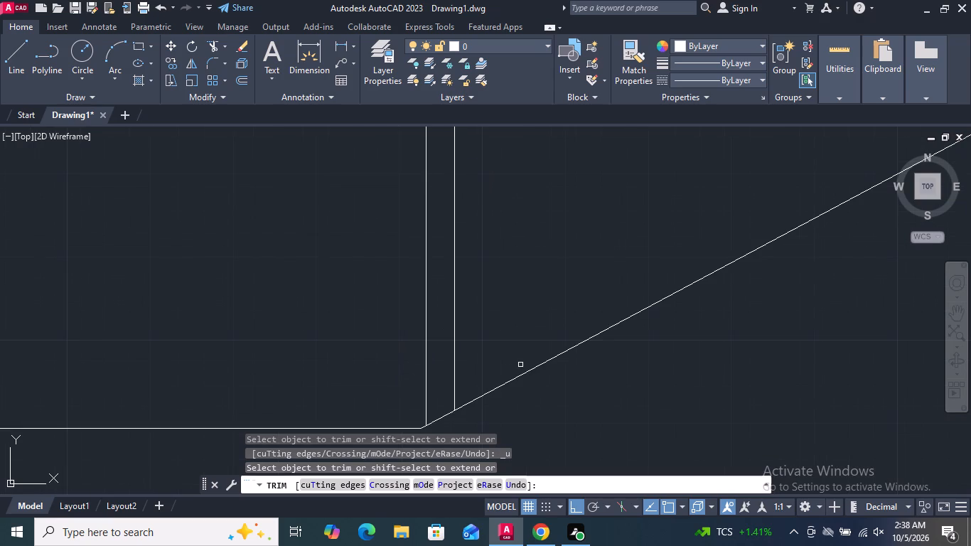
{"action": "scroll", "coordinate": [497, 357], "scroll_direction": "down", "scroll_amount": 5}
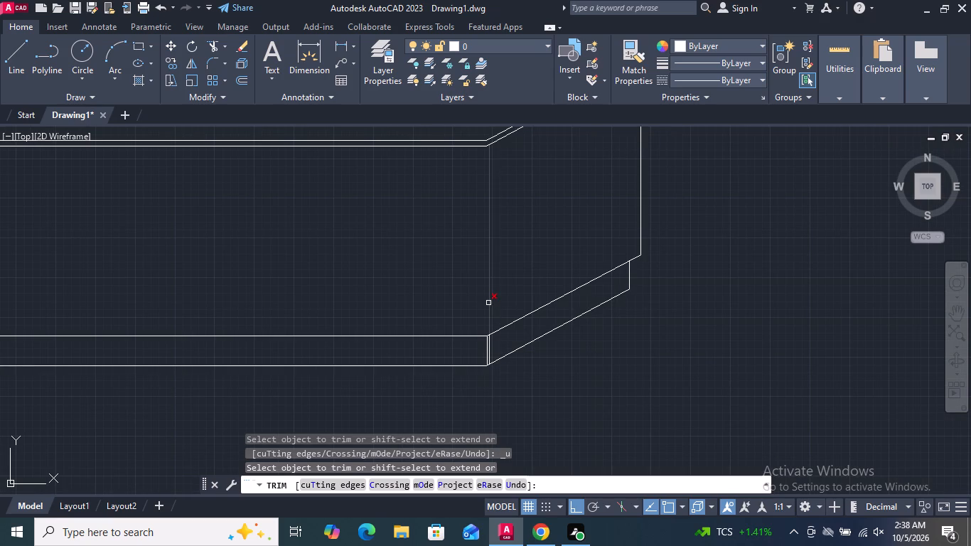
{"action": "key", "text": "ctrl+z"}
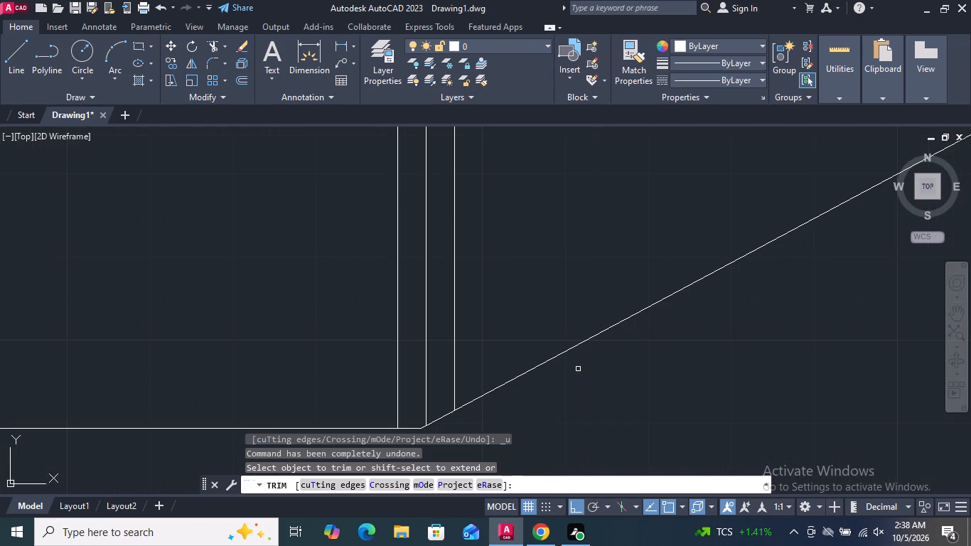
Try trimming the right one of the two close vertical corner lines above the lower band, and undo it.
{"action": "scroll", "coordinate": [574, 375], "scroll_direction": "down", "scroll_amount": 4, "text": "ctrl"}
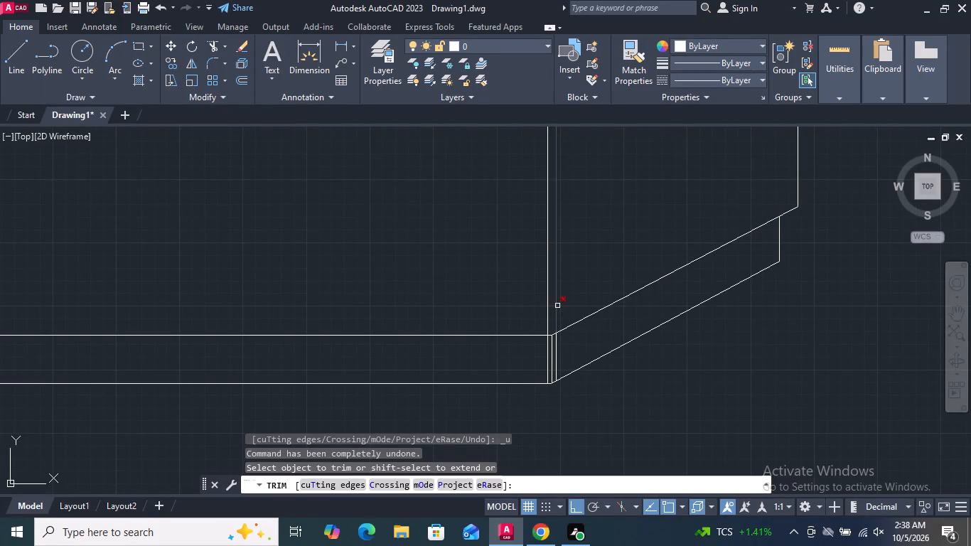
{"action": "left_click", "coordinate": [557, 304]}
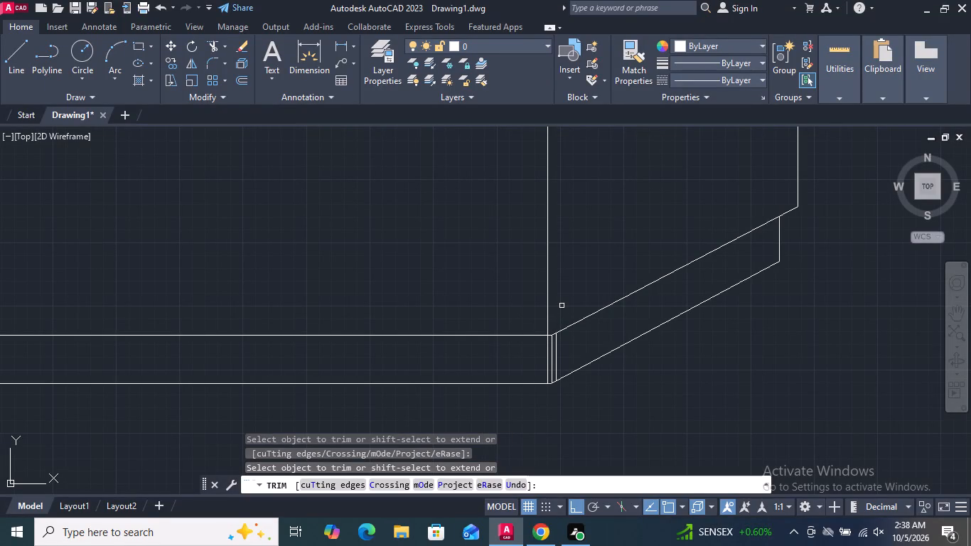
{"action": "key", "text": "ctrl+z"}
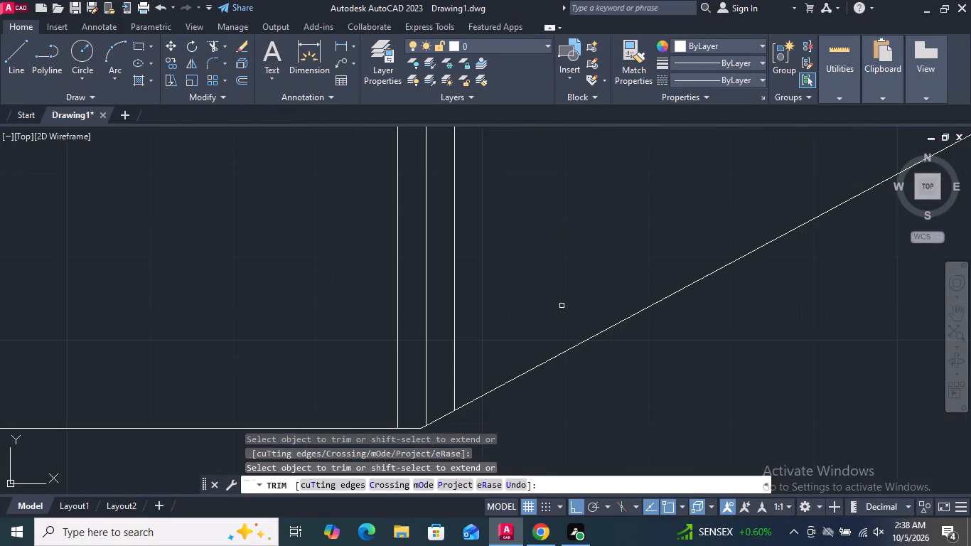
Trim away the parts of the two close vertical corner lines that cross the lower band.
{"action": "scroll", "coordinate": [552, 258], "scroll_direction": "down", "scroll_amount": 5}
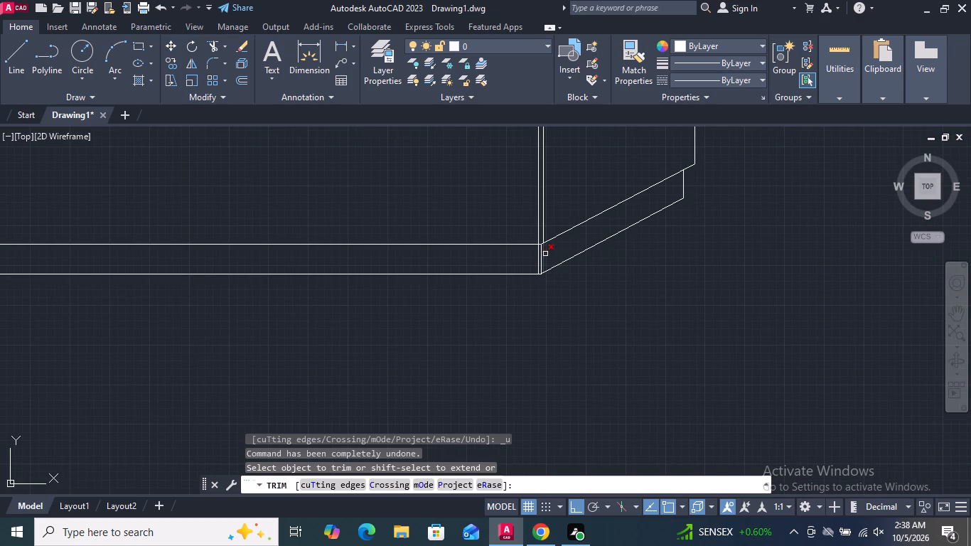
{"action": "left_click", "coordinate": [545, 254]}
{"action": "left_click", "coordinate": [537, 254]}
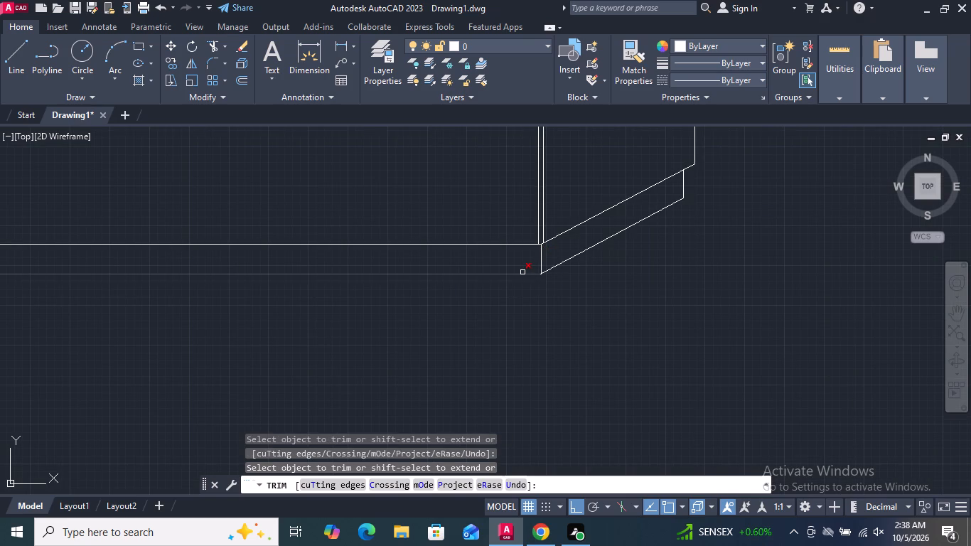
{"action": "key", "text": "Return"}
On the base's top face, draw a horizontal line from the left slanted edge, continuing it with a slanted line up to the rear edge.
{"action": "scroll", "coordinate": [527, 363], "scroll_direction": "down", "scroll_amount": 3}
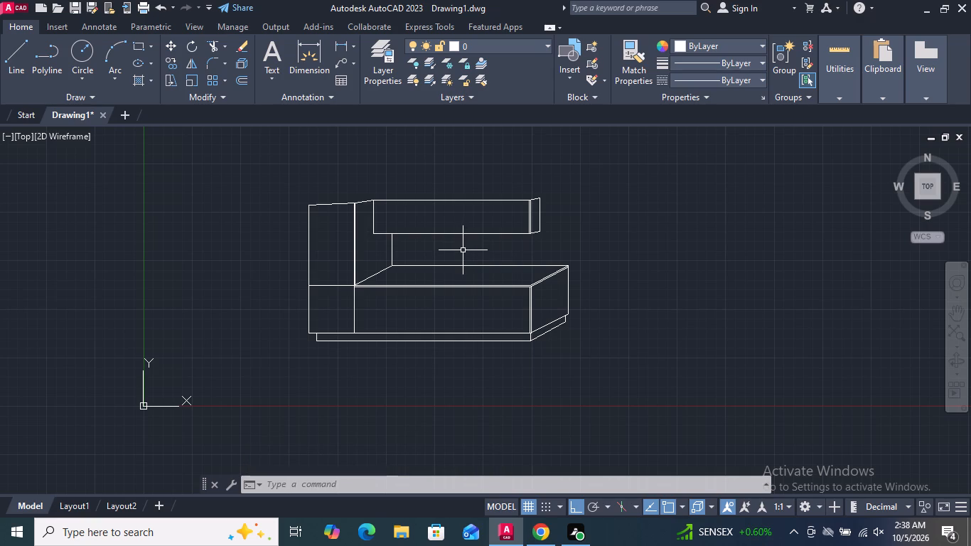
{"action": "middle_click_drag", "start_coordinate": [463, 264], "coordinate": [444, 382]}
{"action": "scroll", "coordinate": [344, 392], "scroll_direction": "up", "scroll_amount": 2}
{"action": "scroll", "coordinate": [427, 458], "scroll_direction": "up", "scroll_amount": 2}
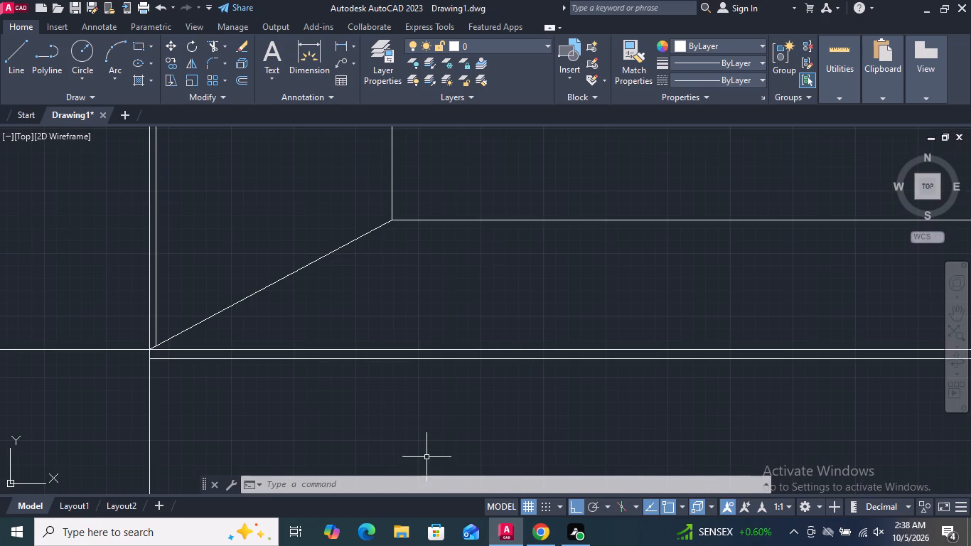
{"action": "left_click", "coordinate": [21, 60]}
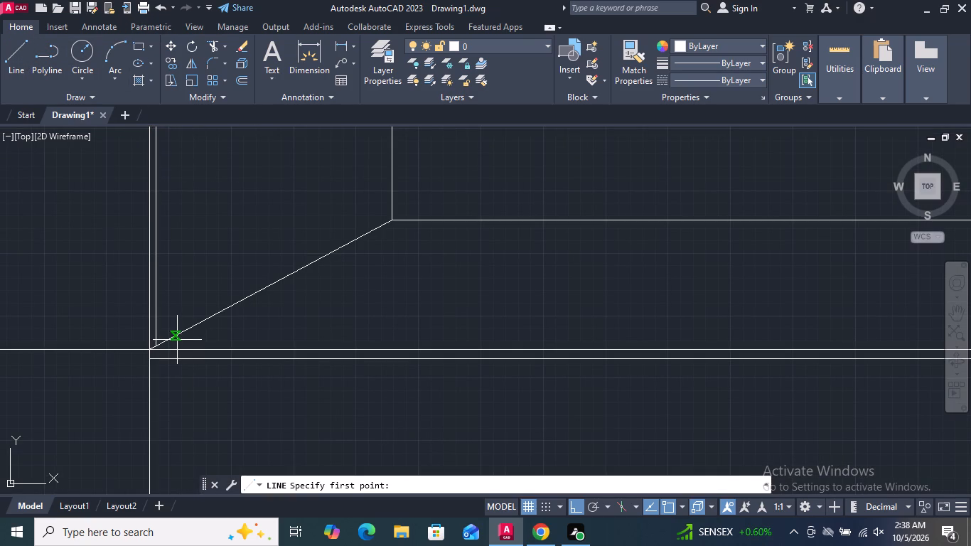
{"action": "left_click", "coordinate": [198, 322]}
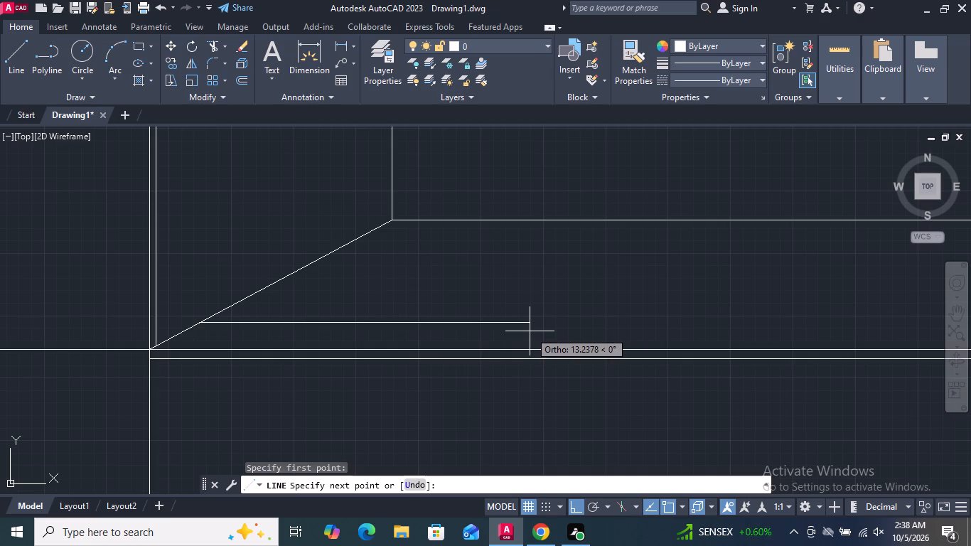
{"action": "scroll", "coordinate": [530, 331], "scroll_direction": "down", "scroll_amount": 3}
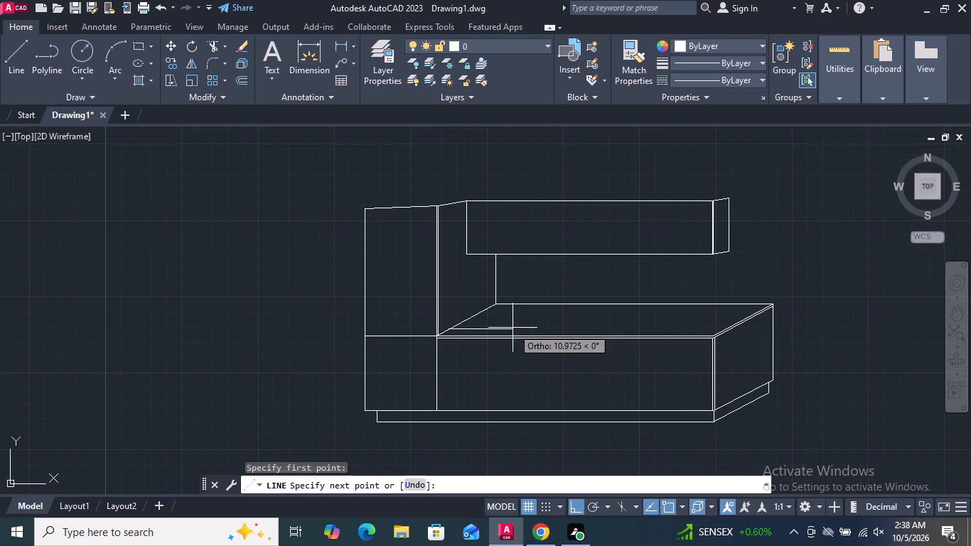
{"action": "left_click", "coordinate": [513, 328]}
{"action": "scroll", "coordinate": [541, 303], "scroll_direction": "up", "scroll_amount": 3}
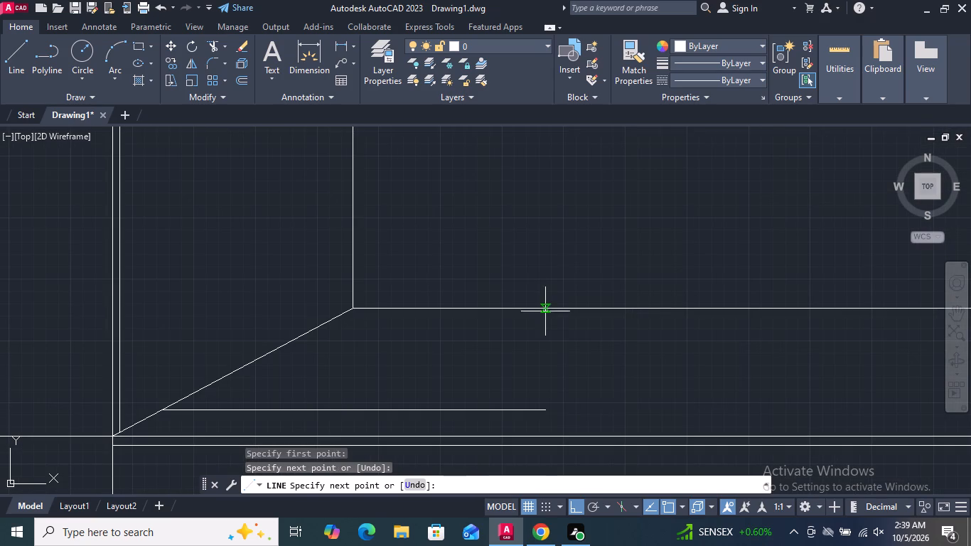
{"action": "left_click", "coordinate": [574, 513]}
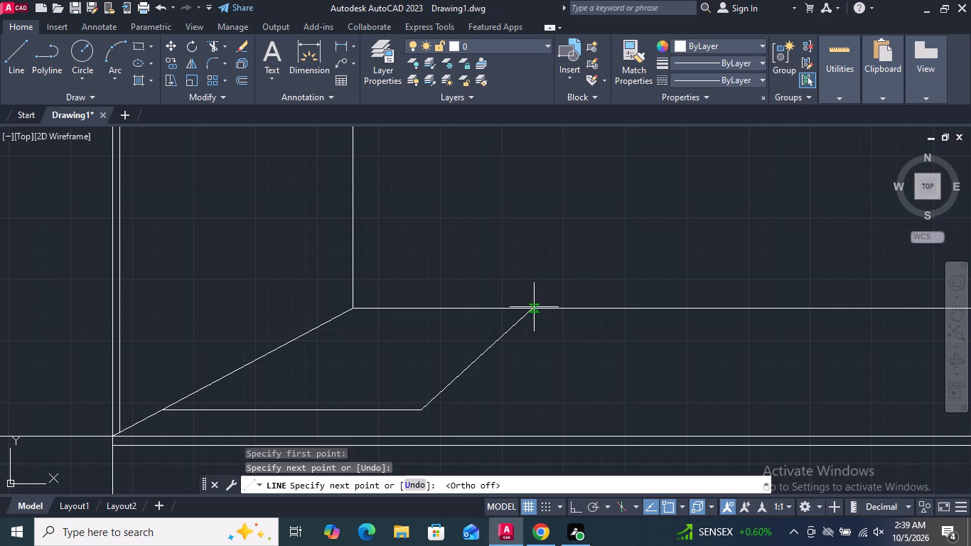
{"action": "left_click", "coordinate": [579, 309]}
{"action": "scroll", "coordinate": [568, 316], "scroll_direction": "down", "scroll_amount": 1}
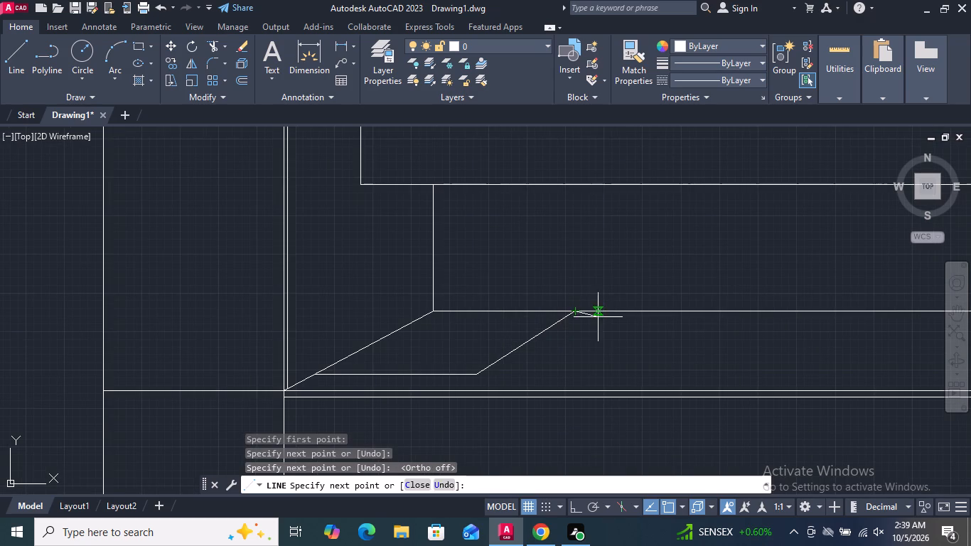
{"action": "key", "text": "Return"}
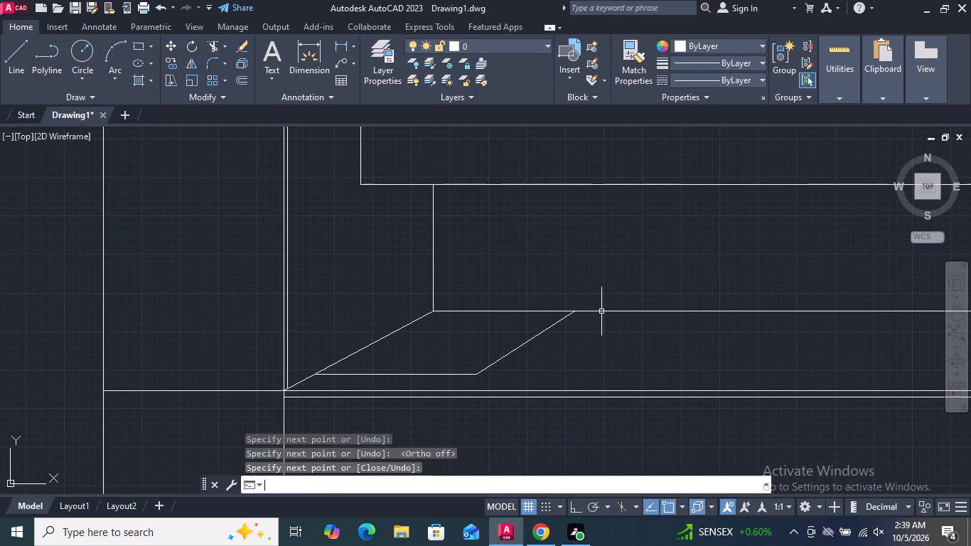
Copy the top face's right slanted edge horizontally to two places along the base's front edge.
{"action": "scroll", "coordinate": [592, 311], "scroll_direction": "down", "scroll_amount": 2}
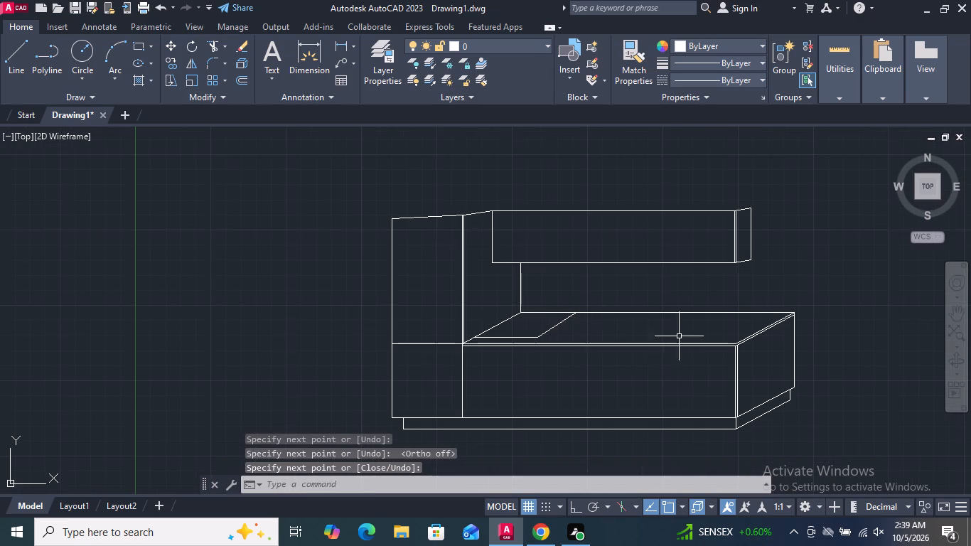
{"action": "scroll", "coordinate": [712, 334], "scroll_direction": "up", "scroll_amount": 2}
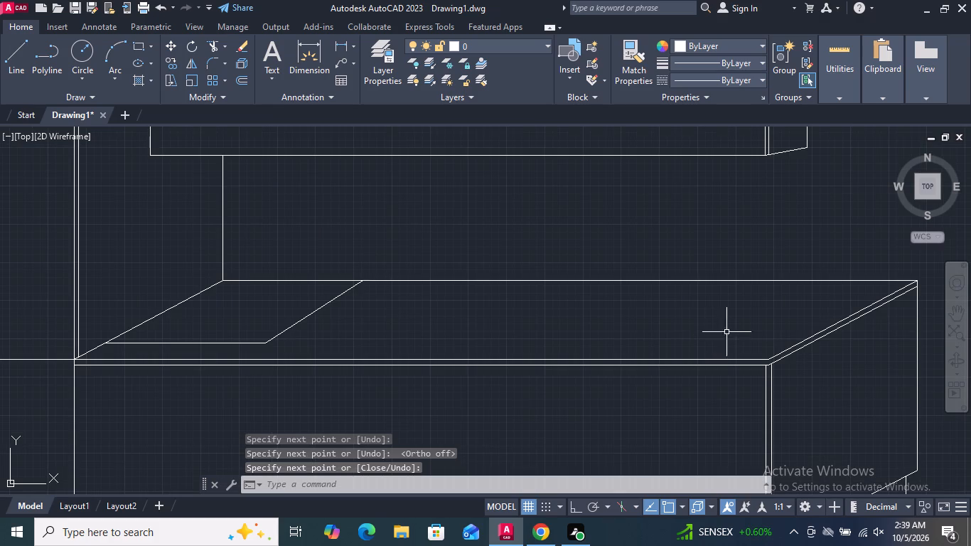
{"action": "left_click", "coordinate": [805, 338]}
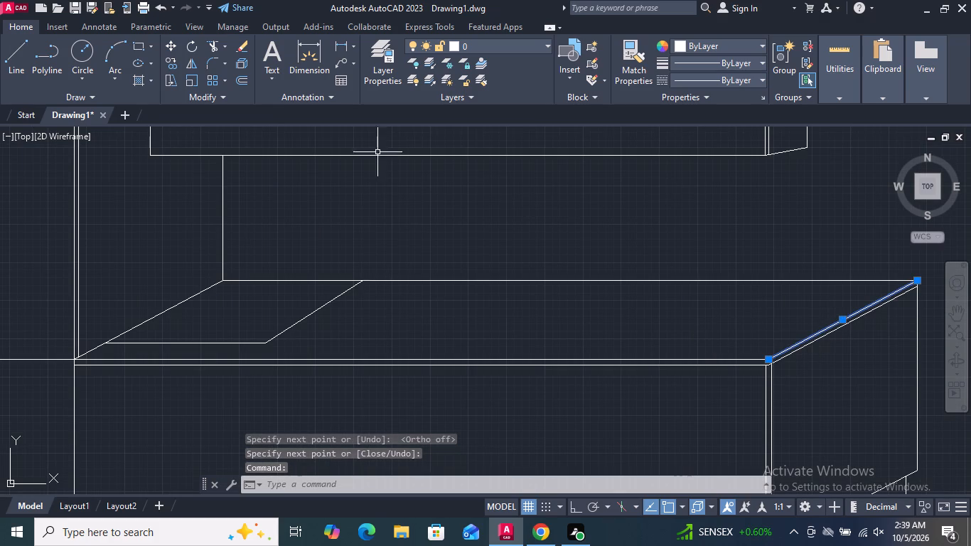
{"action": "left_click", "coordinate": [169, 61]}
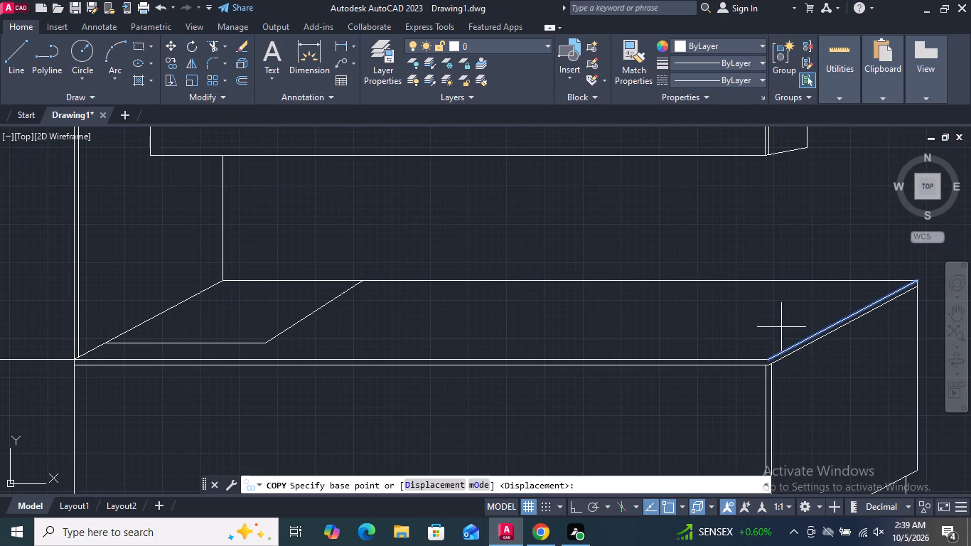
{"action": "left_click", "coordinate": [770, 360]}
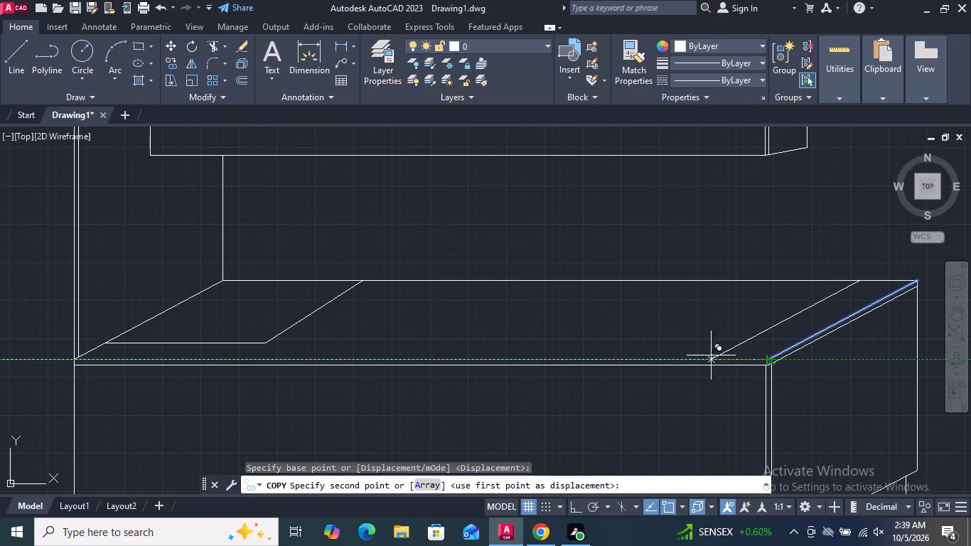
{"action": "left_click", "coordinate": [575, 509]}
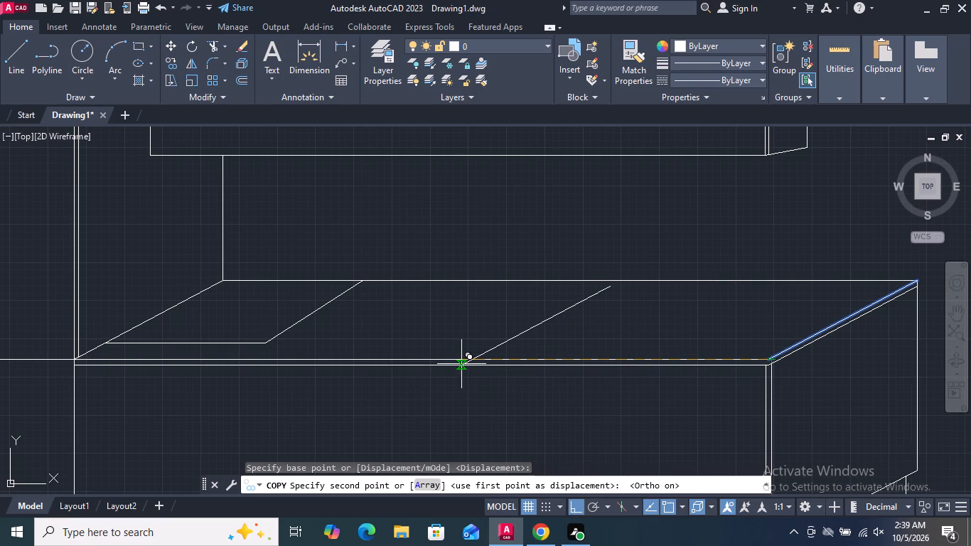
{"action": "left_click", "coordinate": [461, 364]}
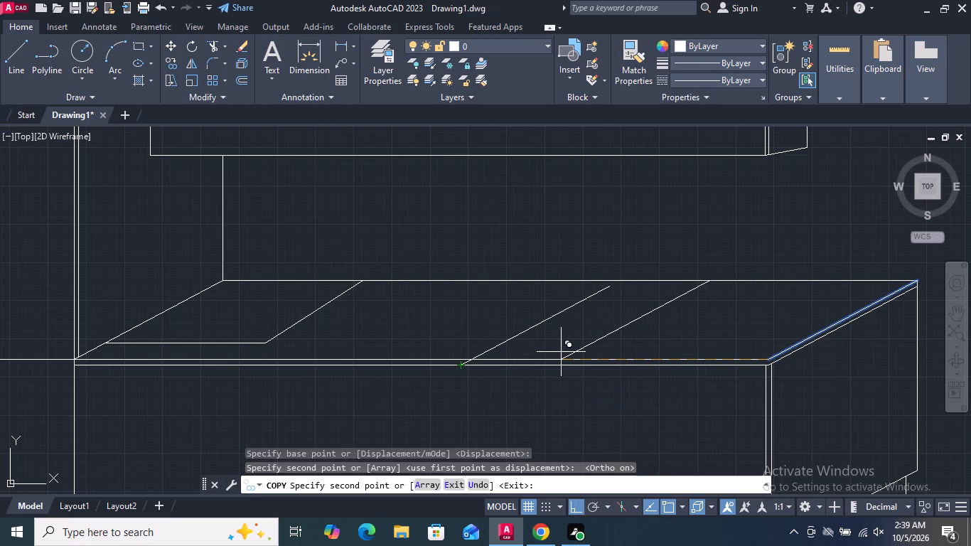
{"action": "left_click", "coordinate": [596, 354]}
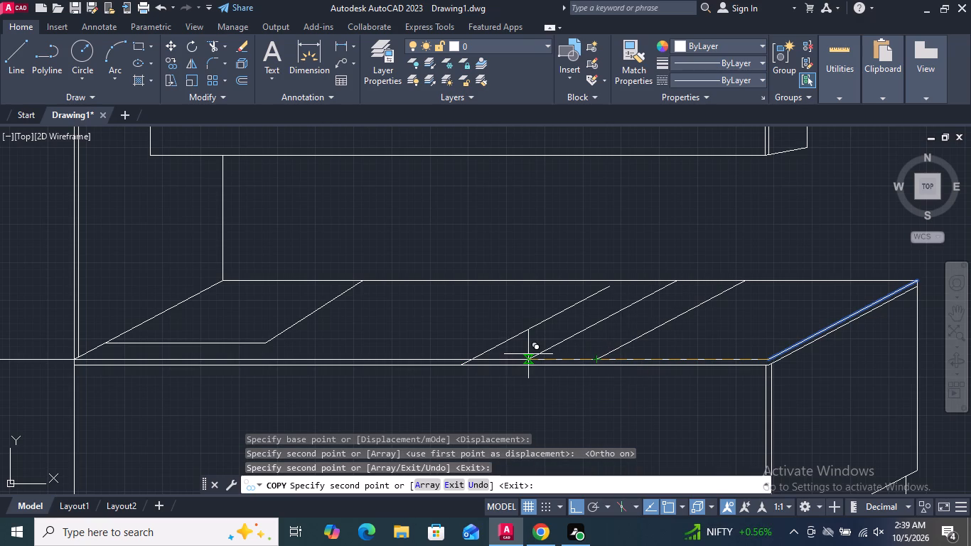
{"action": "scroll", "coordinate": [528, 354], "scroll_direction": "up", "scroll_amount": 3}
{"action": "key", "text": "Return"}
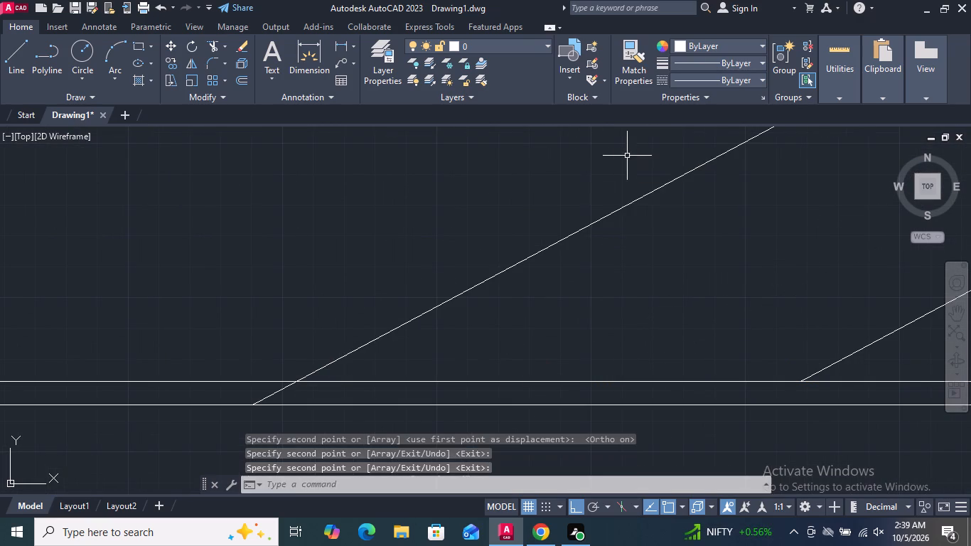
Move the left slanted copy along its own slope so its lower end lies on the slab's upper front edge.
{"action": "left_click_drag", "start_coordinate": [521, 292], "coordinate": [510, 277]}
{"action": "left_click", "coordinate": [495, 263]}
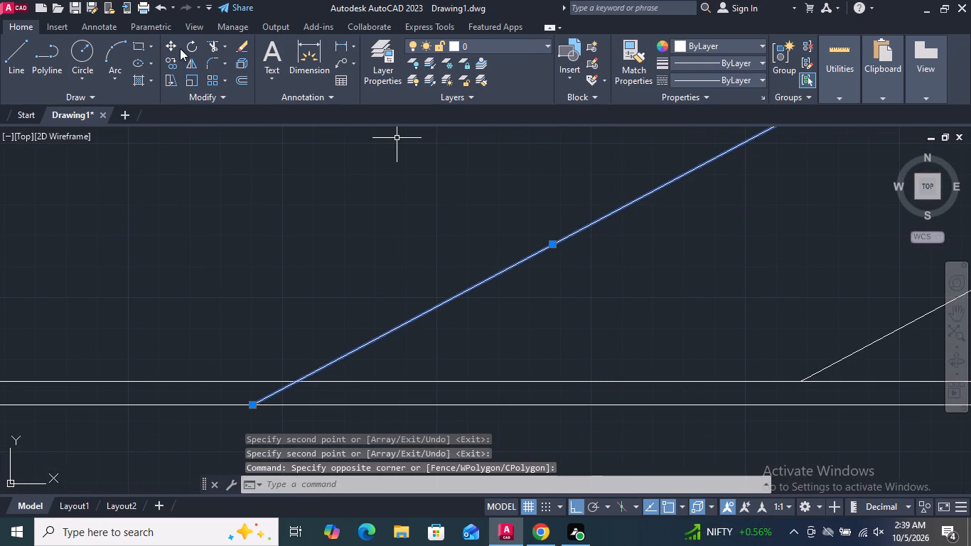
{"action": "left_click", "coordinate": [173, 49]}
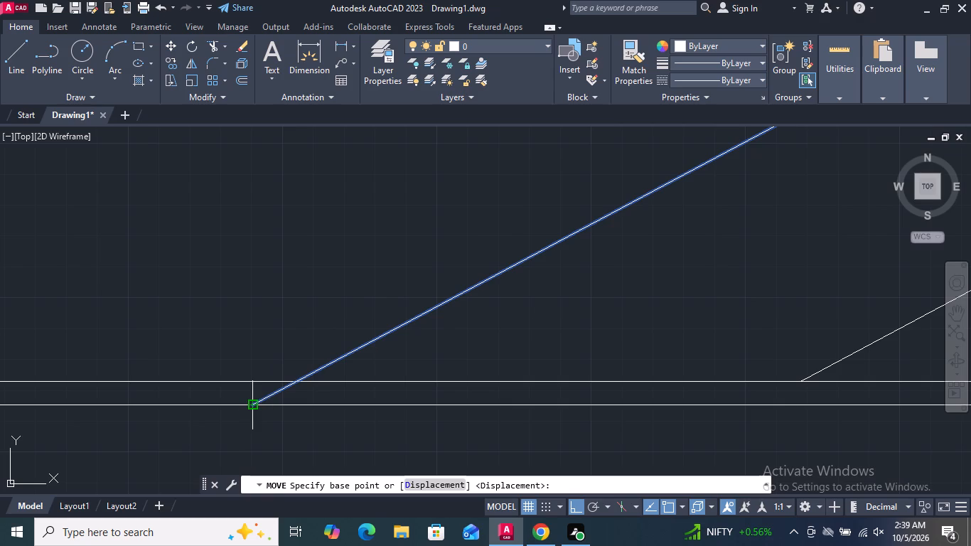
{"action": "left_click", "coordinate": [250, 407]}
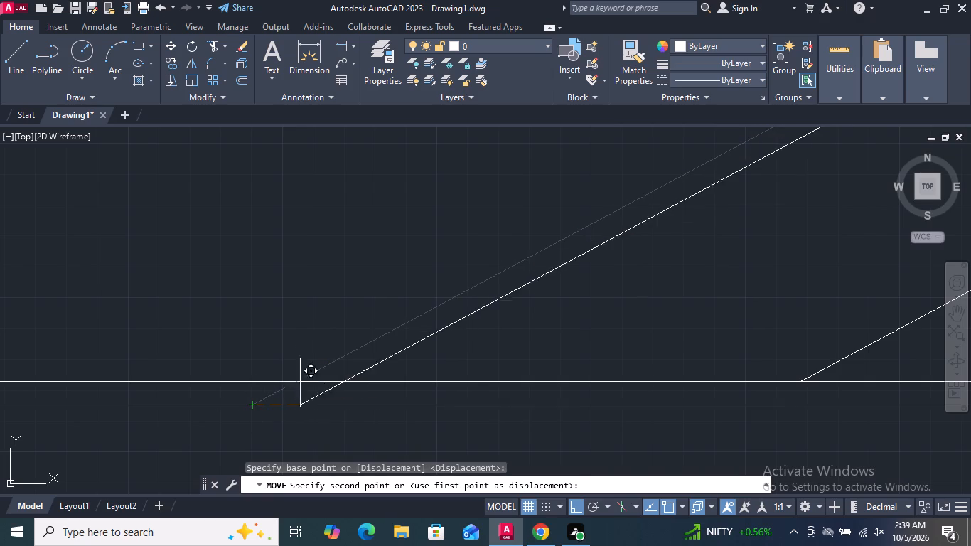
{"action": "left_click", "coordinate": [574, 513]}
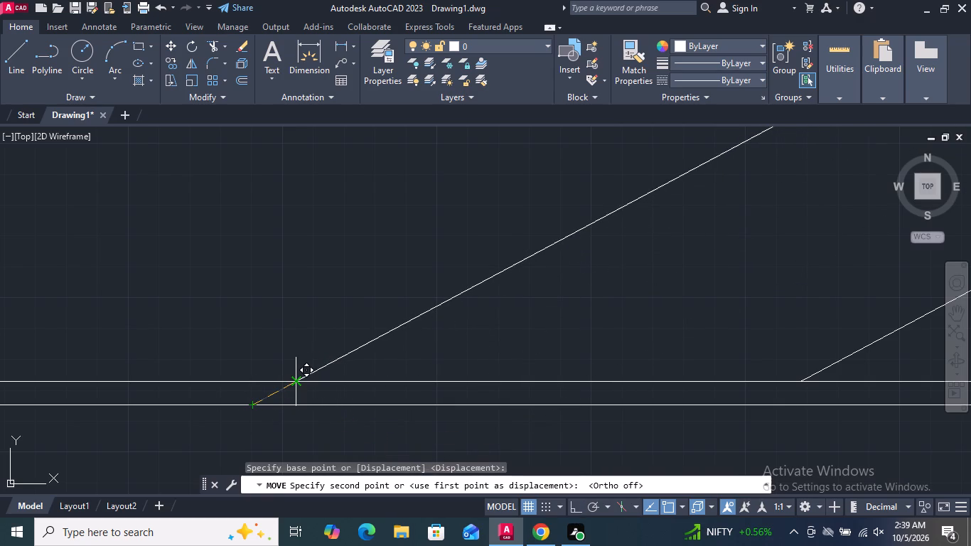
{"action": "left_click", "coordinate": [295, 383]}
{"action": "key", "text": "Return"}
{"action": "scroll", "coordinate": [392, 373], "scroll_direction": "down", "scroll_amount": 4}
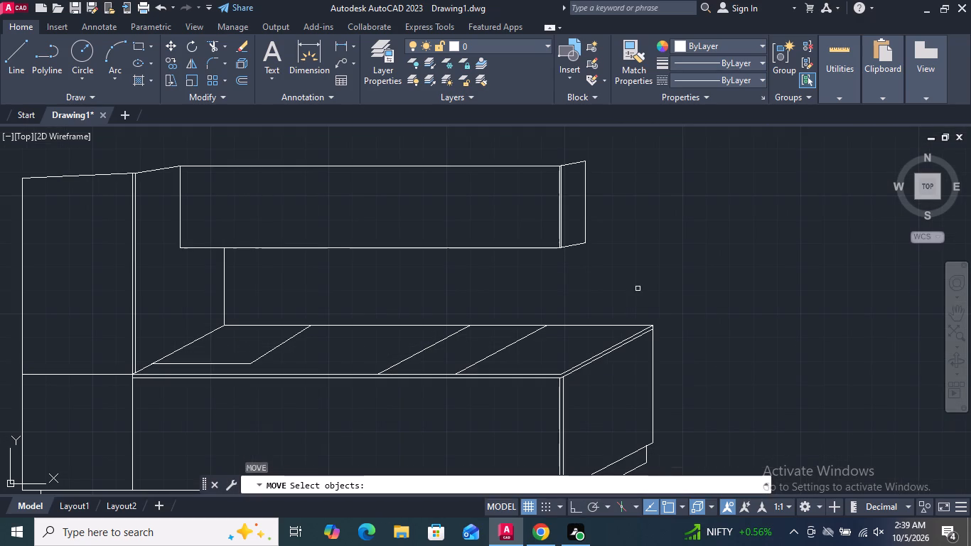
{"action": "key", "text": "Return"}
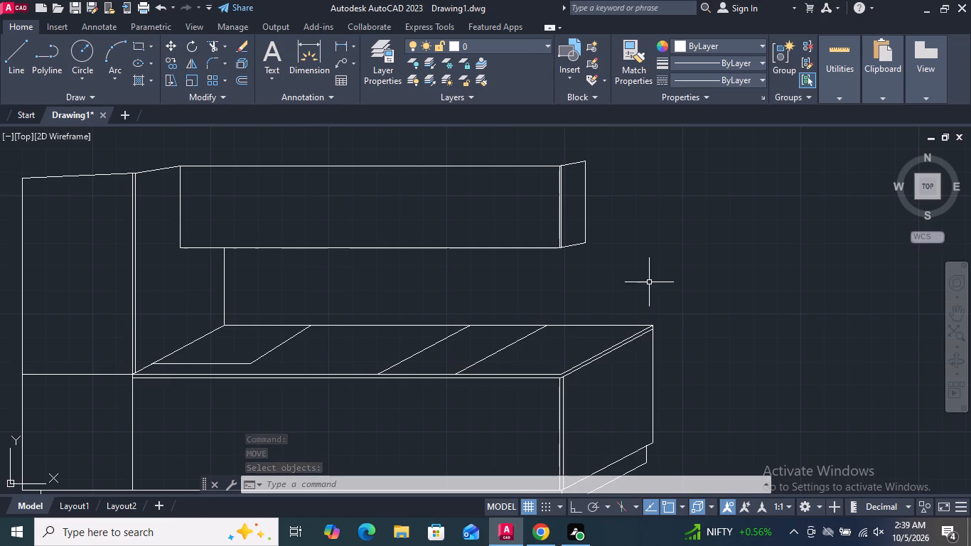
Draw a vertical line on the base's front face from the slab's lower edge to the face's bottom edge, below the top-face outline.
{"action": "scroll", "coordinate": [647, 269], "scroll_direction": "down", "scroll_amount": 2}
{"action": "scroll", "coordinate": [621, 348], "scroll_direction": "up", "scroll_amount": 2}
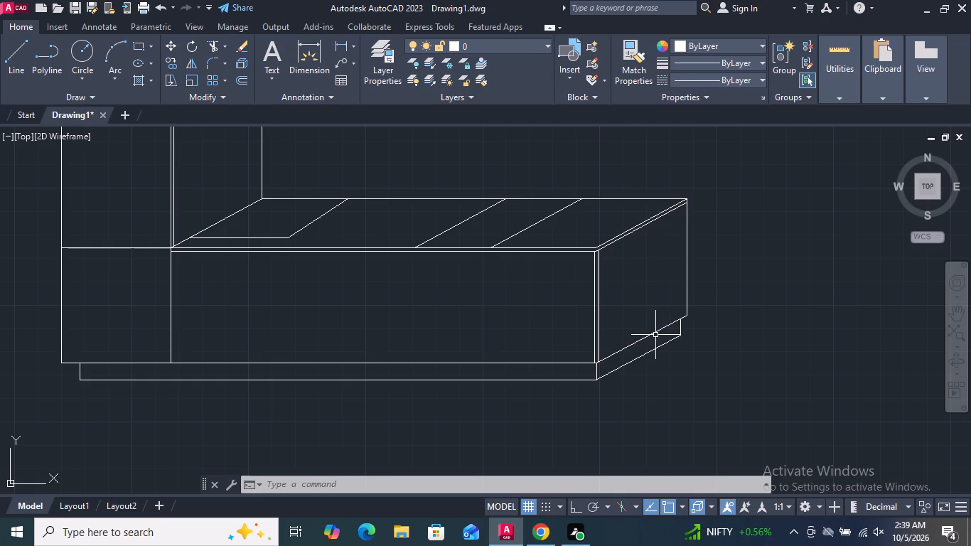
{"action": "left_click", "coordinate": [14, 65]}
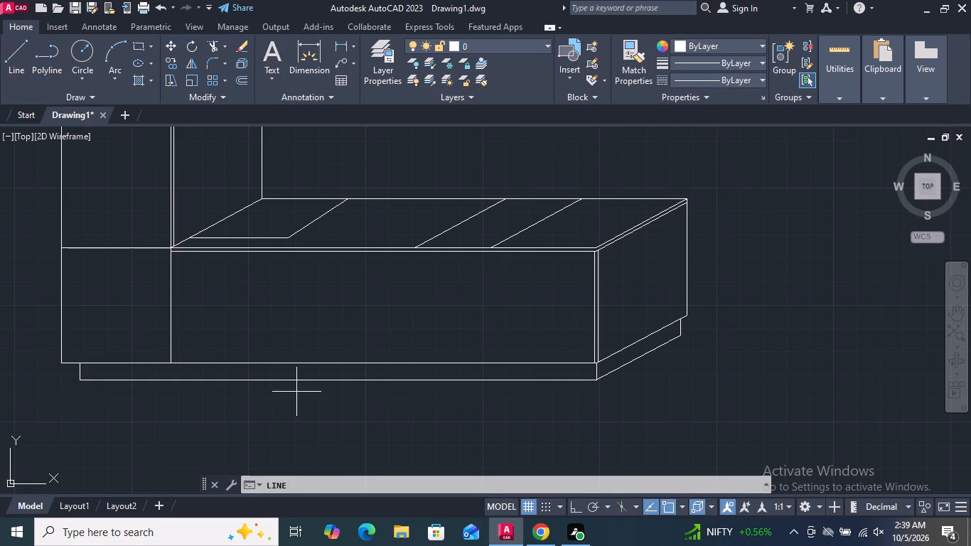
{"action": "left_click", "coordinate": [578, 508]}
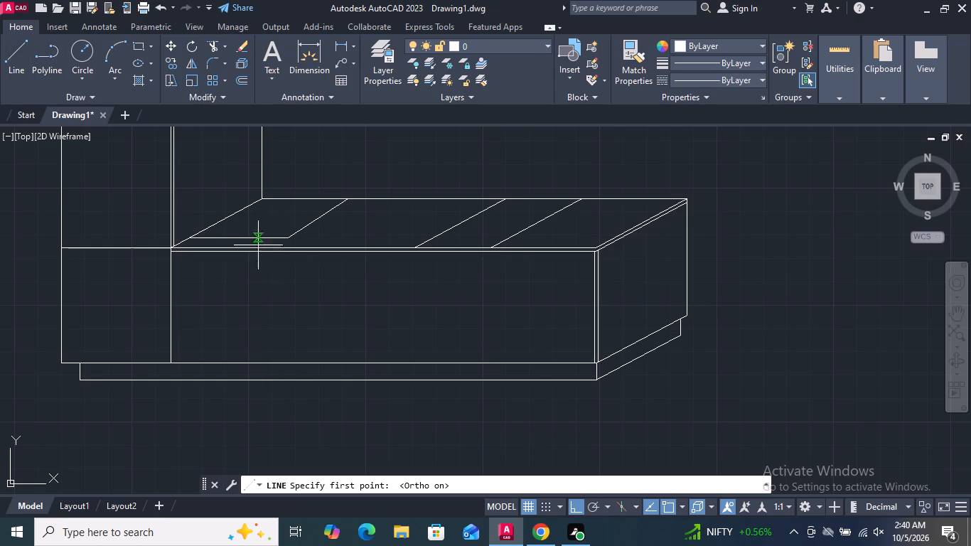
{"action": "scroll", "coordinate": [277, 262], "scroll_direction": "up", "scroll_amount": 1}
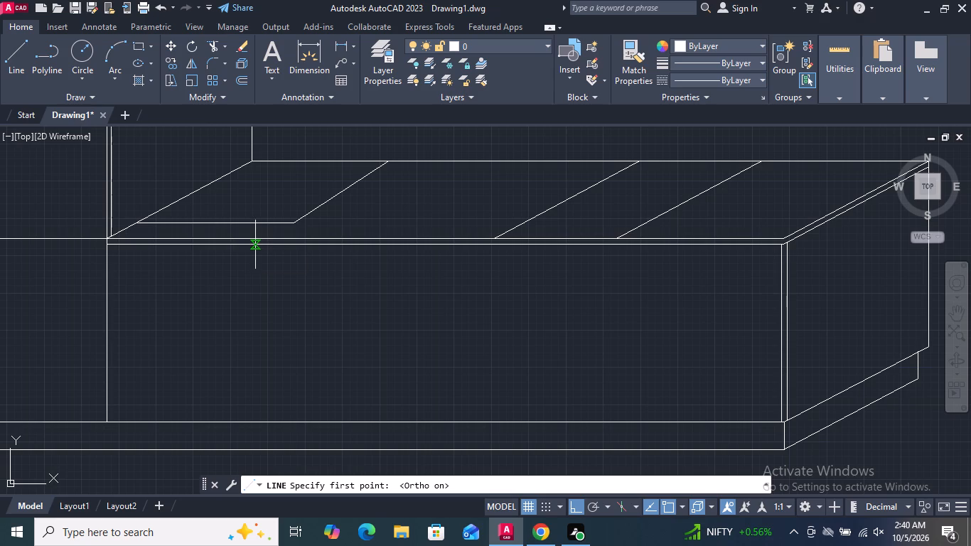
{"action": "left_click", "coordinate": [255, 245]}
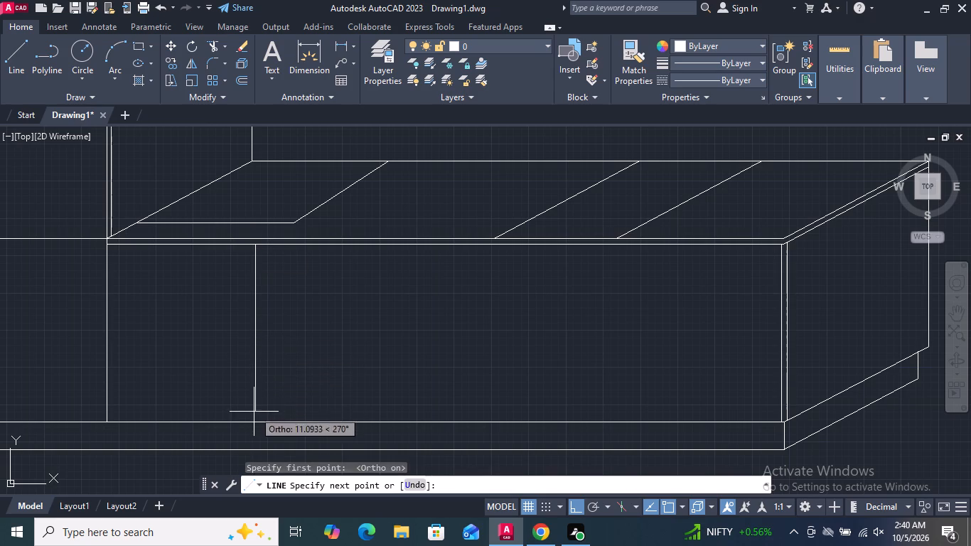
{"action": "left_click", "coordinate": [254, 422]}
{"action": "key", "text": "Return"}
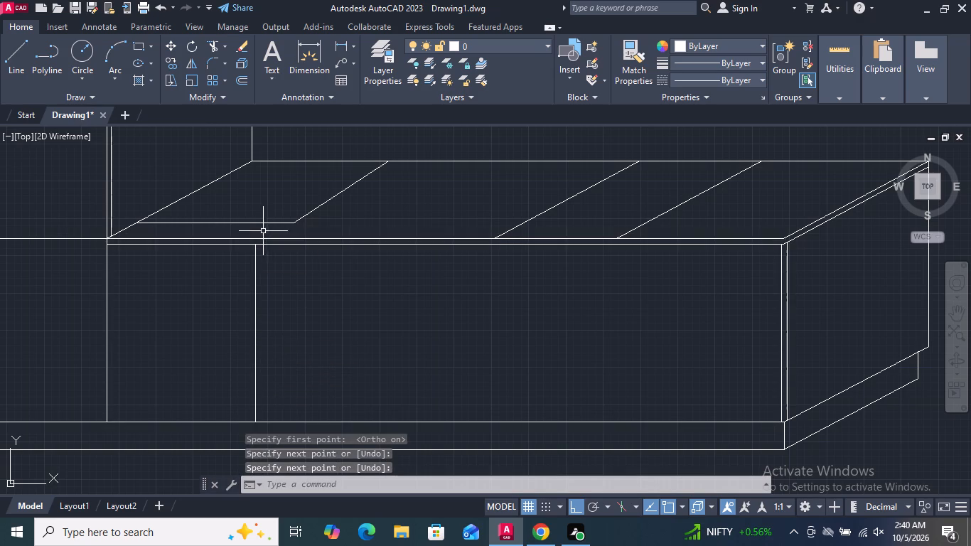
Move the two parallel slanted lines on the base's top face together a short distance horizontally to the left.
{"action": "scroll", "coordinate": [263, 231], "scroll_direction": "down", "scroll_amount": 1}
{"action": "middle_click_drag", "start_coordinate": [297, 311], "coordinate": [297, 289]}
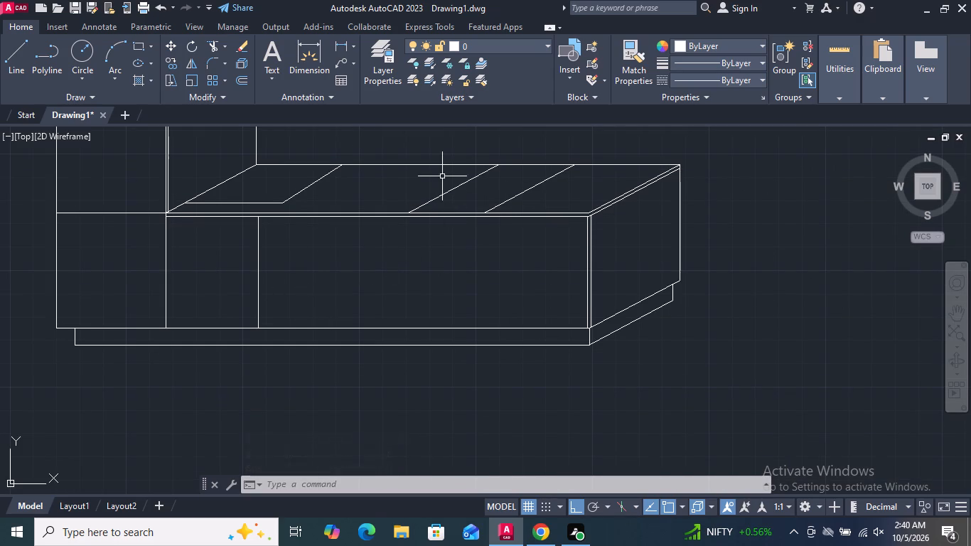
{"action": "scroll", "coordinate": [441, 156], "scroll_direction": "up", "scroll_amount": 2}
{"action": "left_click_drag", "start_coordinate": [698, 263], "coordinate": [667, 261]}
{"action": "left_click", "coordinate": [395, 230]}
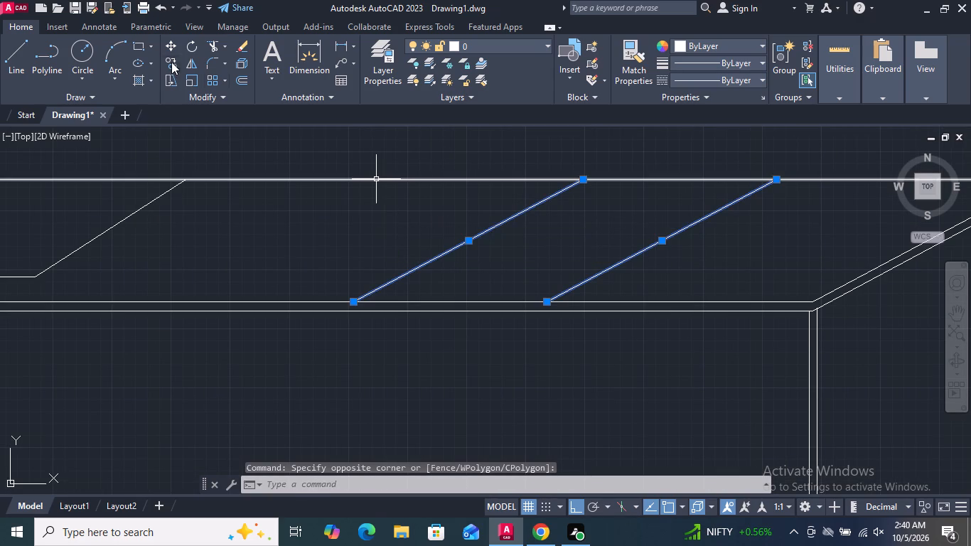
{"action": "left_click", "coordinate": [169, 37]}
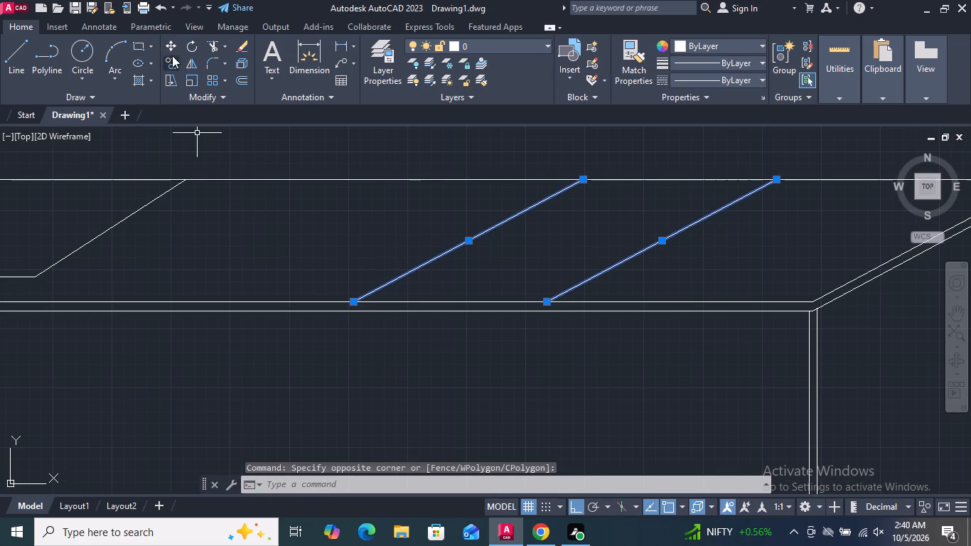
{"action": "left_click", "coordinate": [167, 41]}
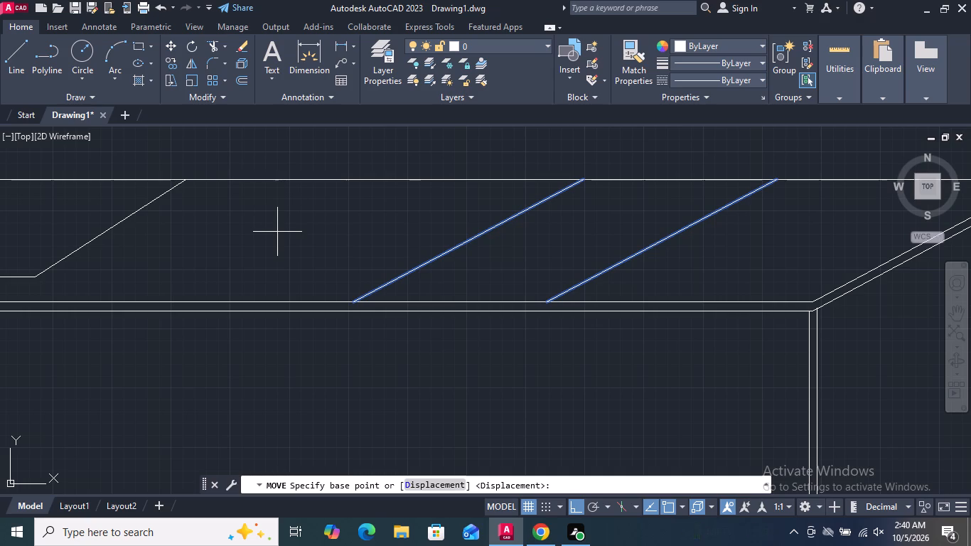
{"action": "left_click", "coordinate": [277, 232]}
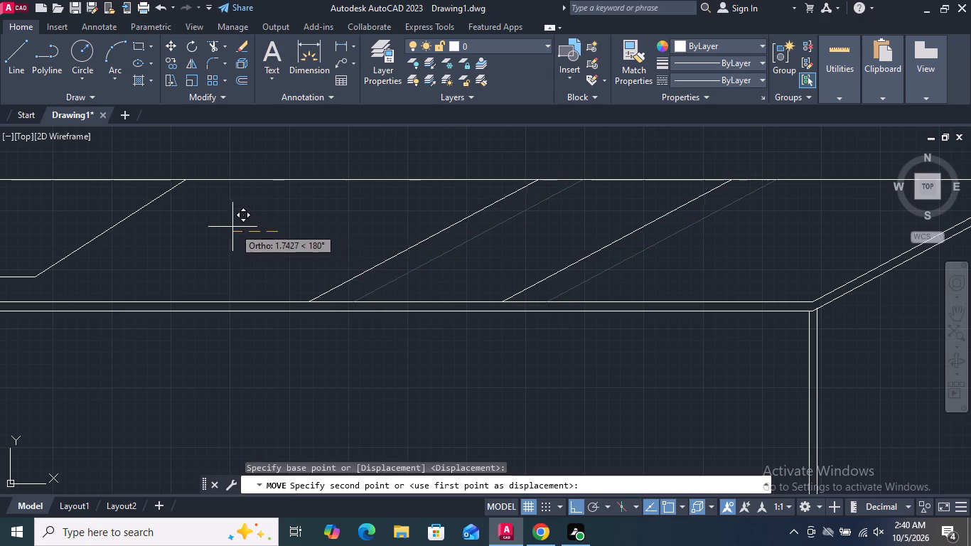
{"action": "left_click", "coordinate": [218, 220]}
{"action": "scroll", "coordinate": [329, 191], "scroll_direction": "down", "scroll_amount": 2}
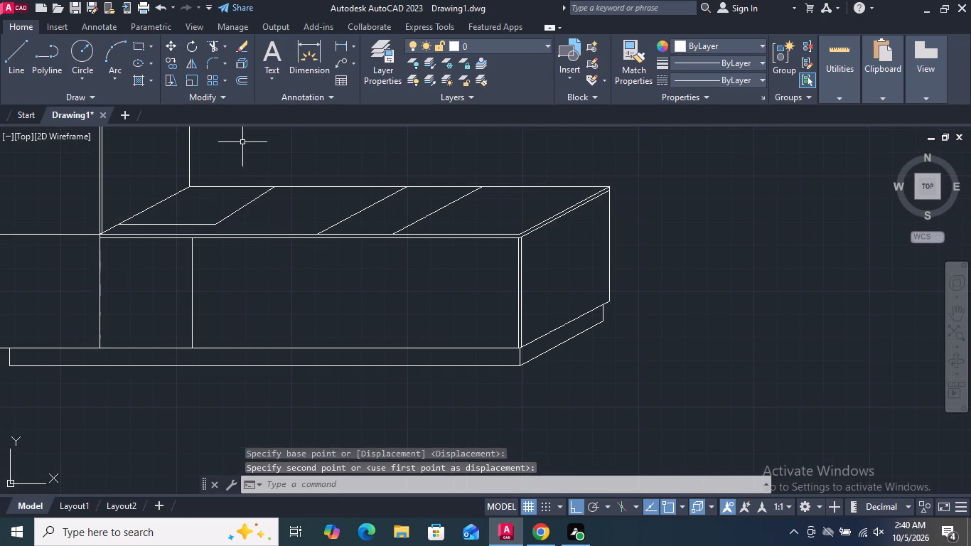
Draw a vertical line on the base's front face from the slab's lower edge to the face's bottom edge, near the right slanted line's lower end.
{"action": "left_click", "coordinate": [7, 61]}
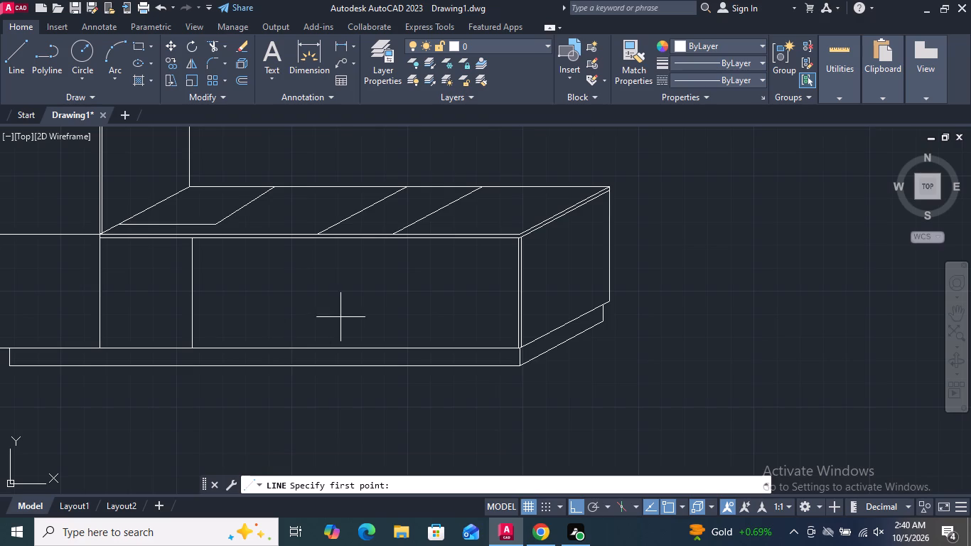
{"action": "scroll", "coordinate": [342, 316], "scroll_direction": "up", "scroll_amount": 1}
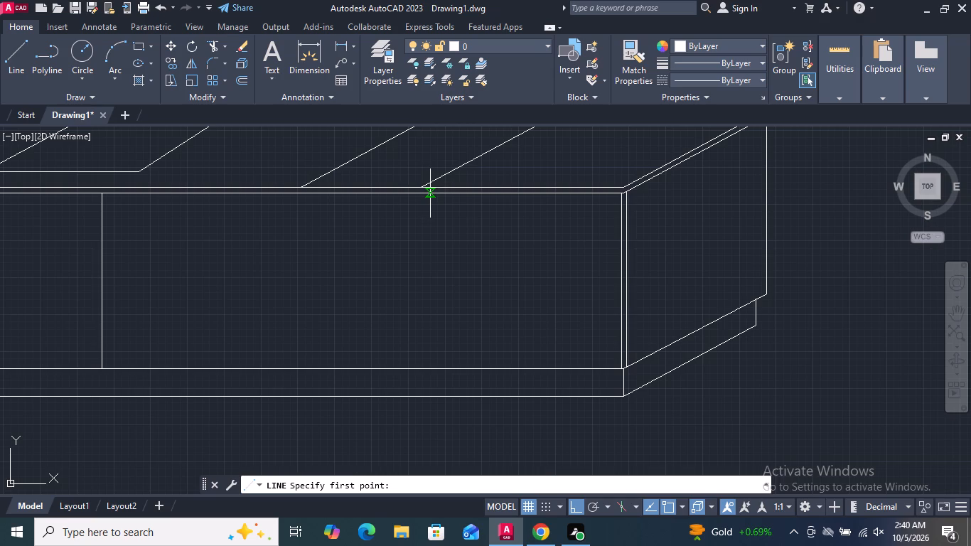
{"action": "left_click", "coordinate": [430, 193]}
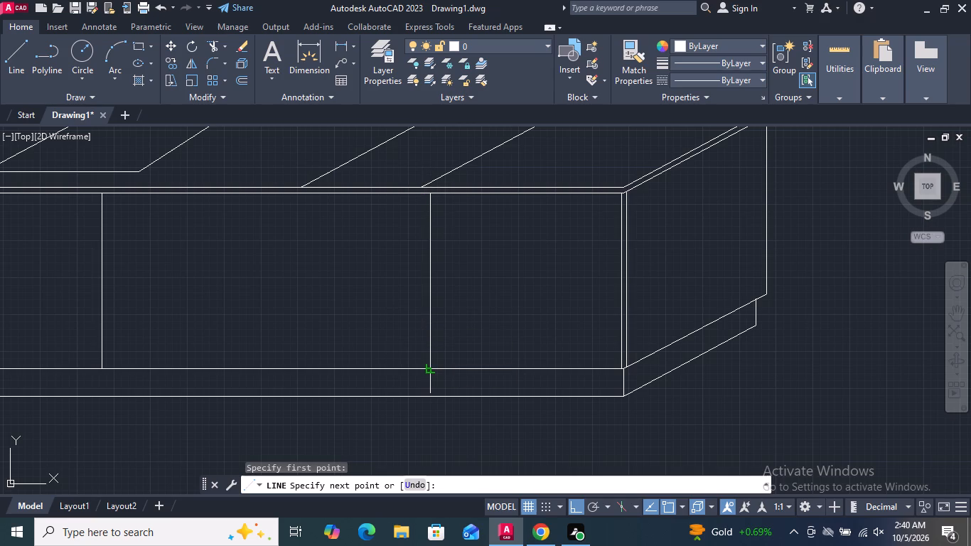
{"action": "left_click", "coordinate": [427, 373]}
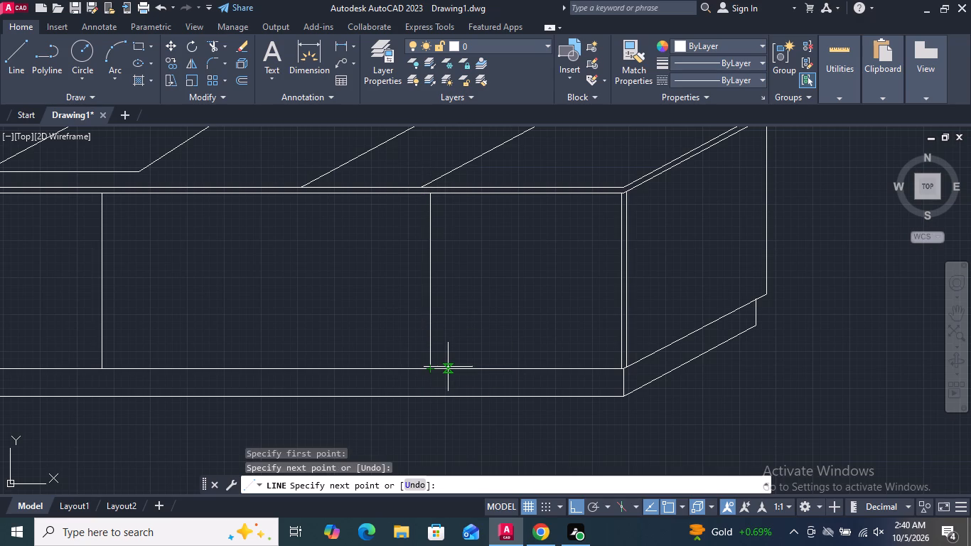
{"action": "key", "text": "Return"}
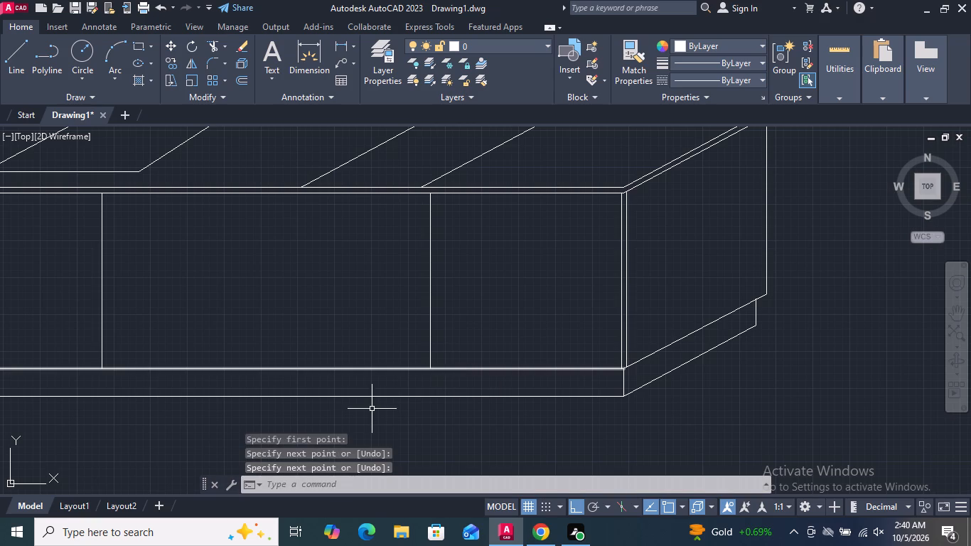
Copy the new vertical line a very small distance to its right to form a narrow double line.
{"action": "left_click", "coordinate": [429, 298]}
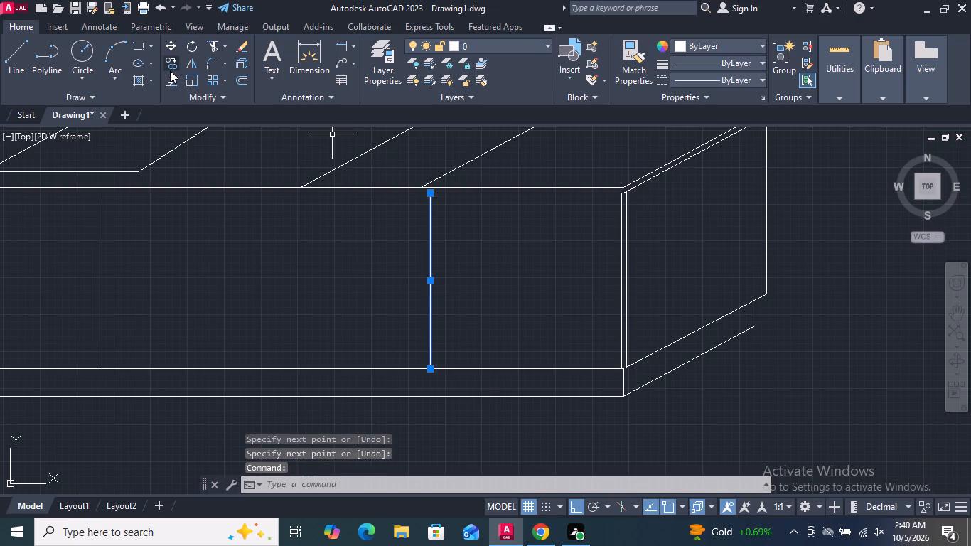
{"action": "left_click", "coordinate": [170, 70]}
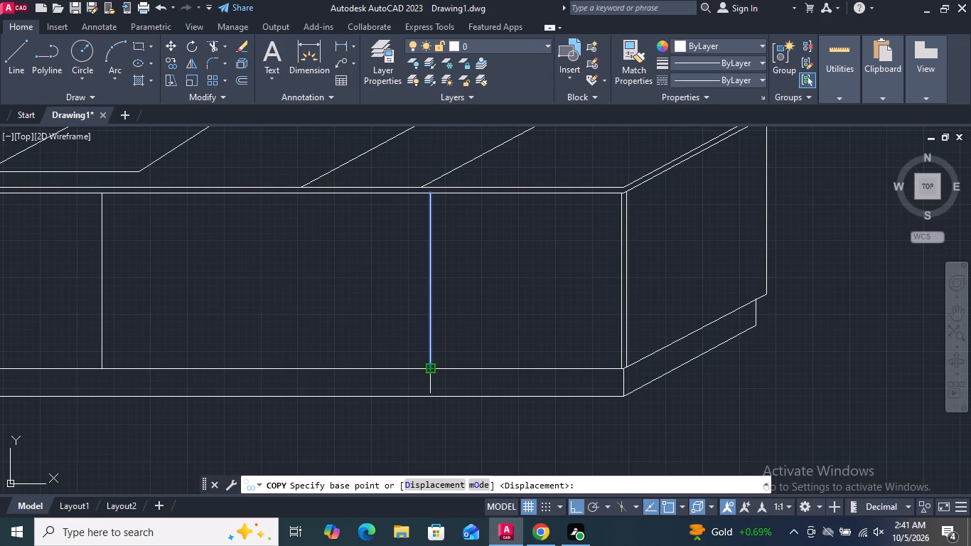
{"action": "left_click", "coordinate": [429, 368]}
{"action": "left_click", "coordinate": [436, 368]}
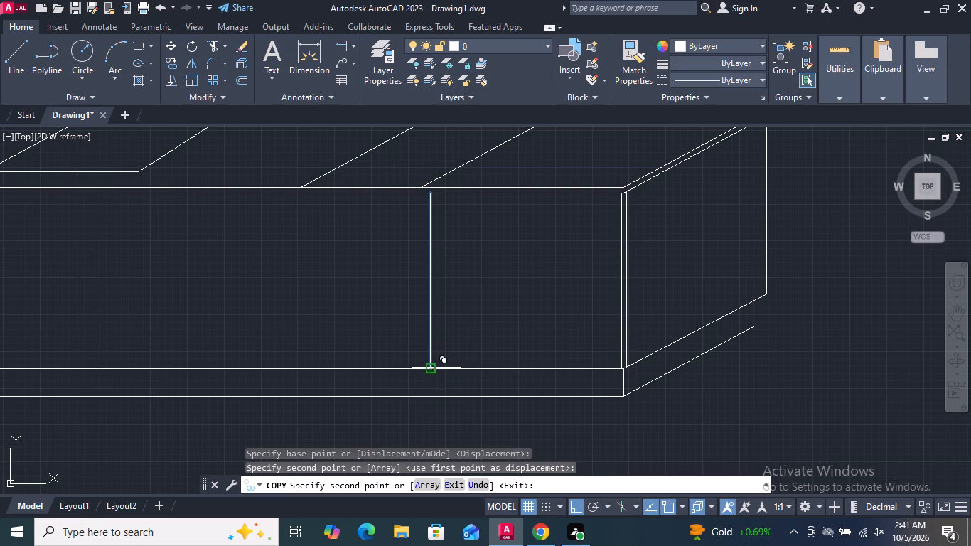
{"action": "scroll", "coordinate": [394, 385], "scroll_direction": "up", "scroll_amount": 2}
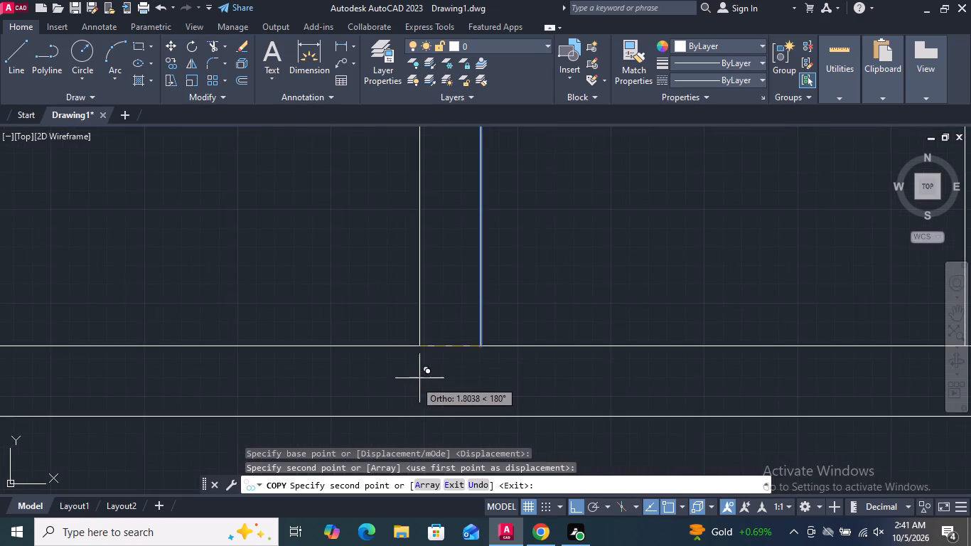
{"action": "scroll", "coordinate": [485, 325], "scroll_direction": "up", "scroll_amount": 3}
{"action": "scroll", "coordinate": [473, 432], "scroll_direction": "up", "scroll_amount": 2}
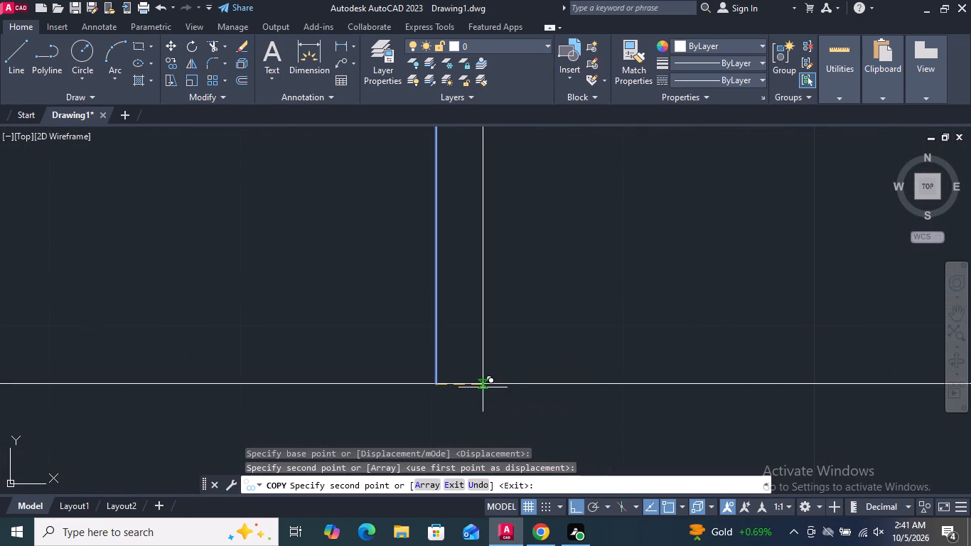
{"action": "left_click", "coordinate": [483, 387]}
{"action": "scroll", "coordinate": [523, 415], "scroll_direction": "down", "scroll_amount": 7}
{"action": "middle_click_drag", "start_coordinate": [619, 380], "coordinate": [522, 399]}
{"action": "key", "text": "Return"}
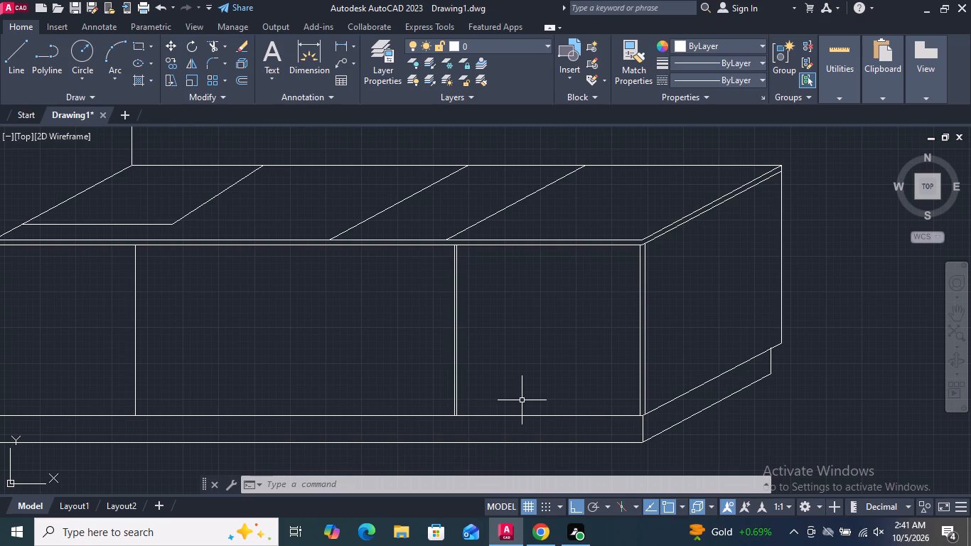
Below the left slanted line, draw a vertical line from the slab's lower edge to above the face's bottom, continuing it horizontally to the double line.
{"action": "left_click", "coordinate": [9, 49]}
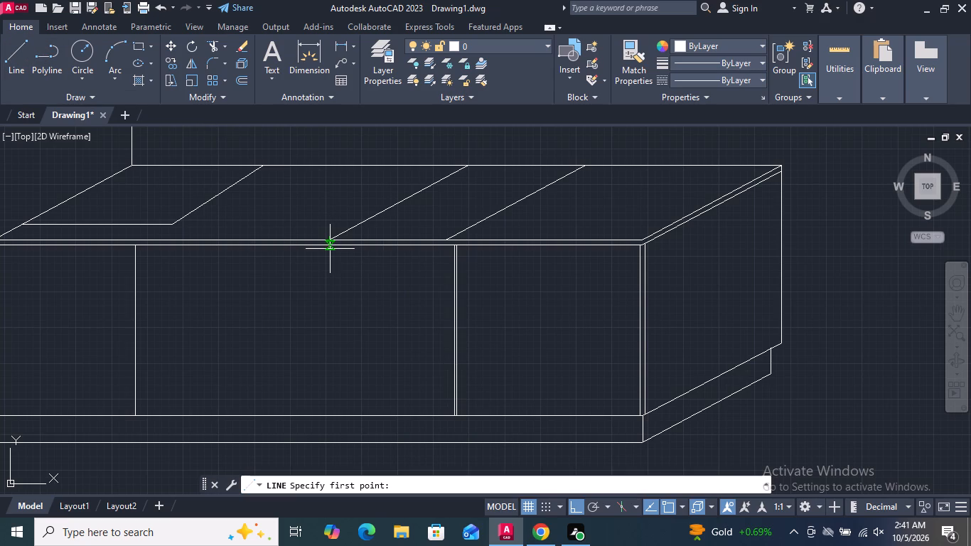
{"action": "scroll", "coordinate": [330, 244], "scroll_direction": "up", "scroll_amount": 2}
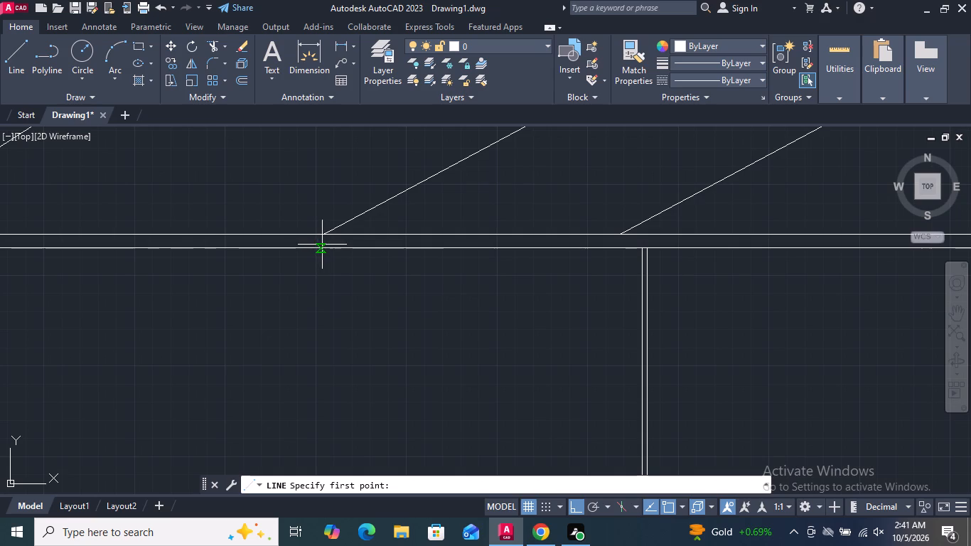
{"action": "left_click", "coordinate": [323, 248]}
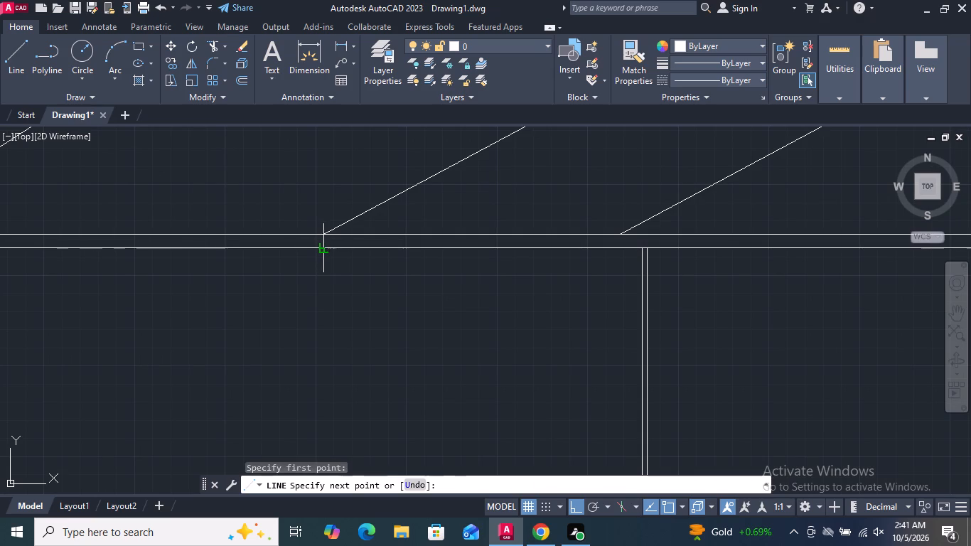
{"action": "scroll", "coordinate": [323, 248], "scroll_direction": "up", "scroll_amount": 1}
{"action": "scroll", "coordinate": [323, 248], "scroll_direction": "down", "scroll_amount": 4}
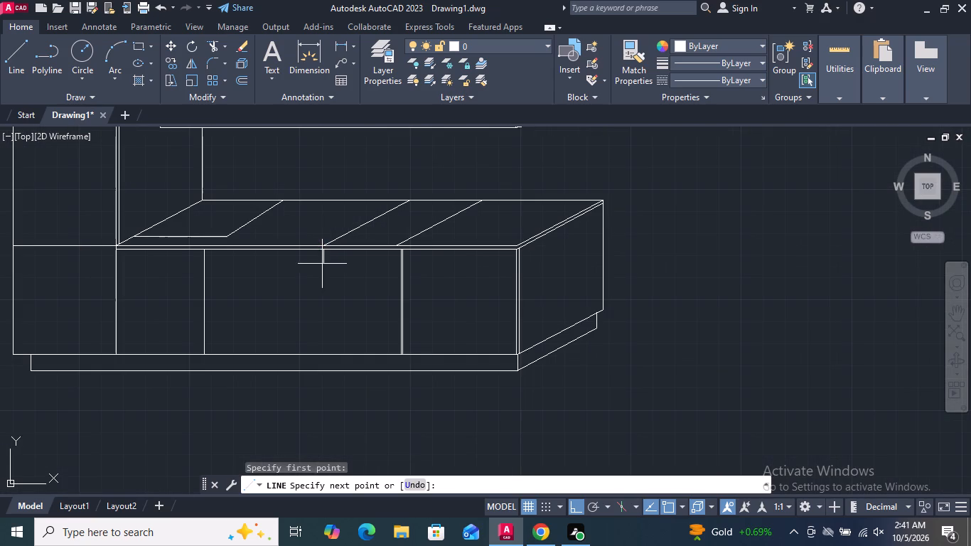
{"action": "left_click", "coordinate": [325, 333]}
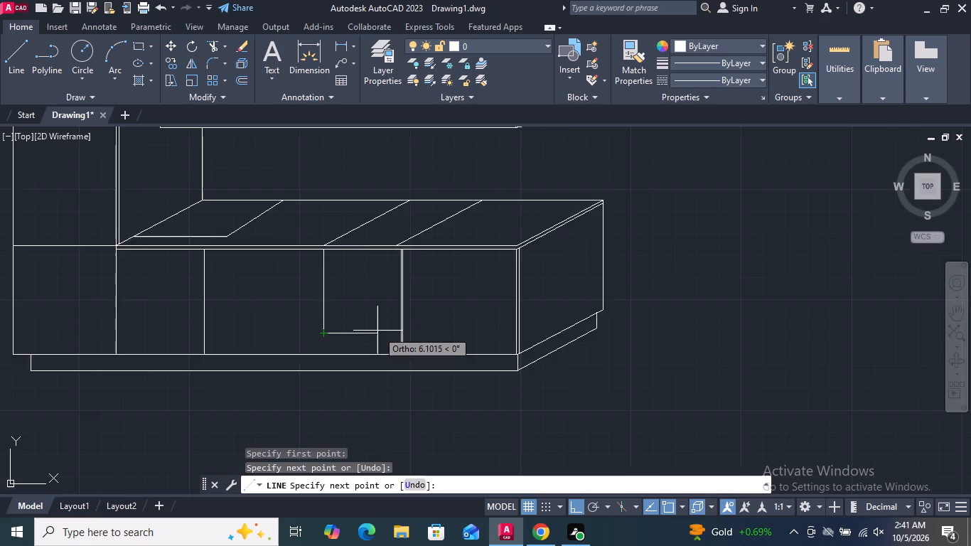
{"action": "scroll", "coordinate": [377, 331], "scroll_direction": "up", "scroll_amount": 4}
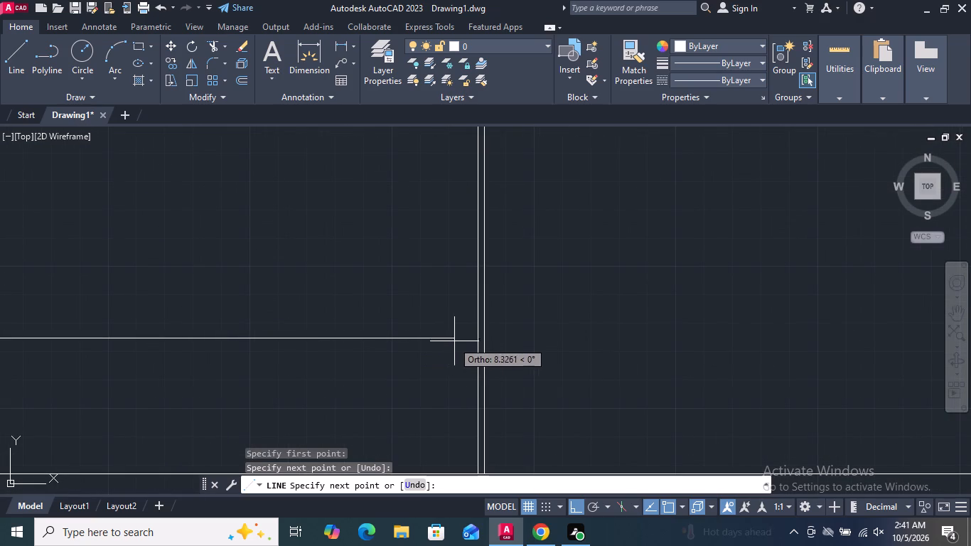
{"action": "left_click", "coordinate": [475, 338]}
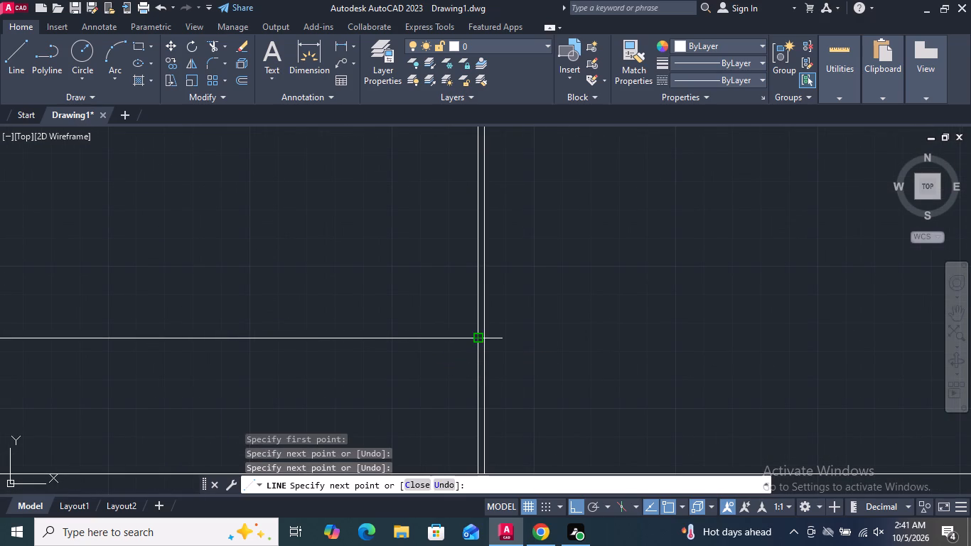
{"action": "scroll", "coordinate": [474, 344], "scroll_direction": "down", "scroll_amount": 4}
{"action": "key", "text": "Return"}
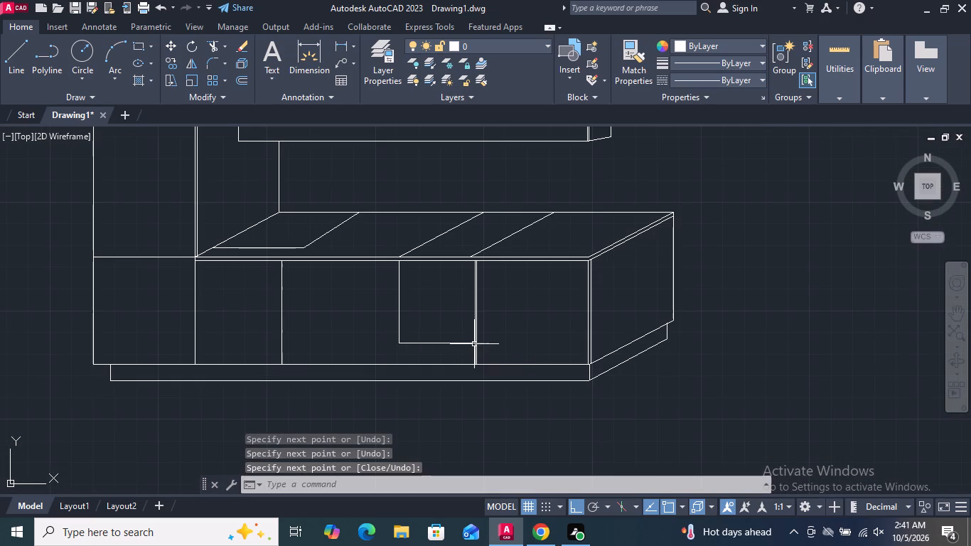
Copy the new panel's bottom horizontal line a short distance straight up along its left vertical line.
{"action": "left_click", "coordinate": [474, 344]}
{"action": "scroll", "coordinate": [451, 345], "scroll_direction": "up", "scroll_amount": 3}
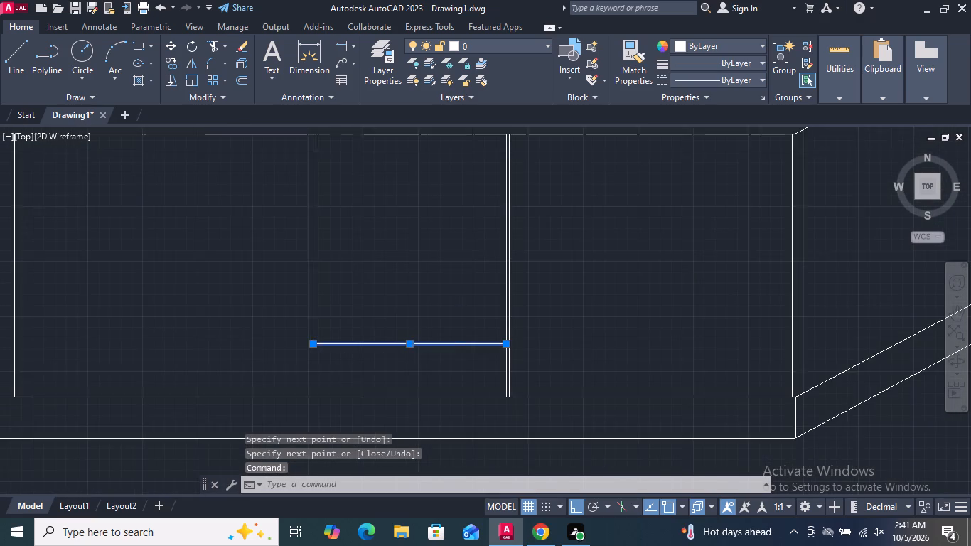
{"action": "left_click", "coordinate": [176, 63]}
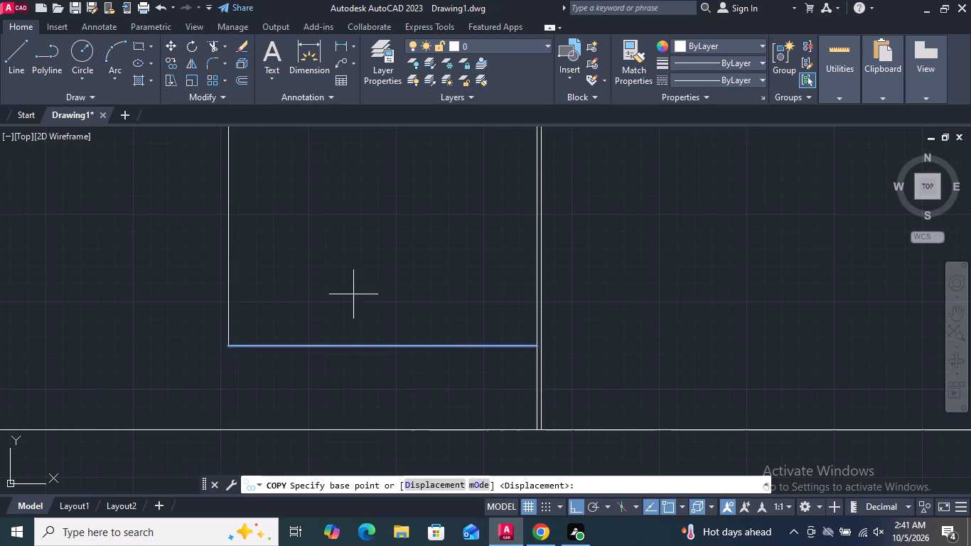
{"action": "left_click", "coordinate": [225, 342]}
{"action": "left_click", "coordinate": [227, 300]}
{"action": "scroll", "coordinate": [296, 360], "scroll_direction": "down", "scroll_amount": 3}
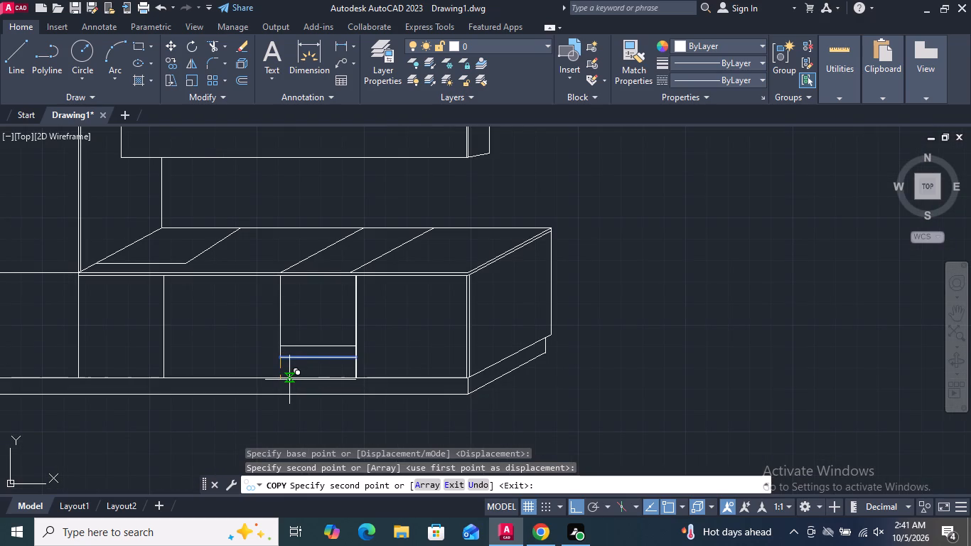
{"action": "key", "text": "Return"}
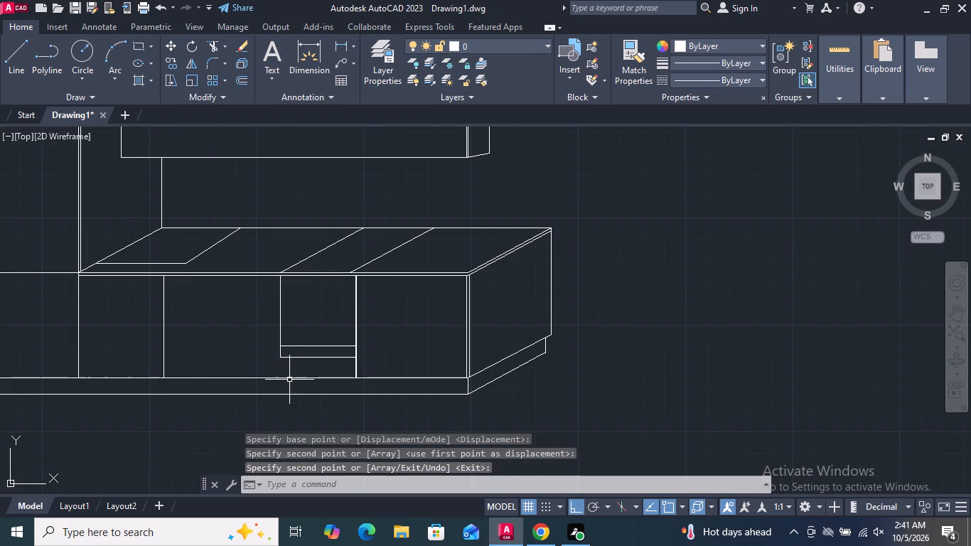
Move the copied horizontal line slightly down, closer to the panel's bottom line.
{"action": "scroll", "coordinate": [306, 358], "scroll_direction": "up", "scroll_amount": 2}
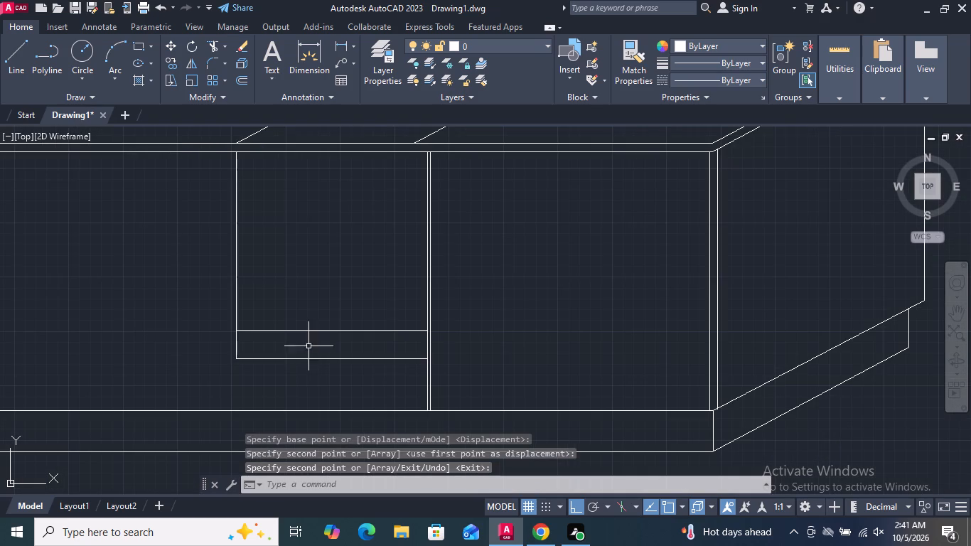
{"action": "left_click", "coordinate": [311, 331]}
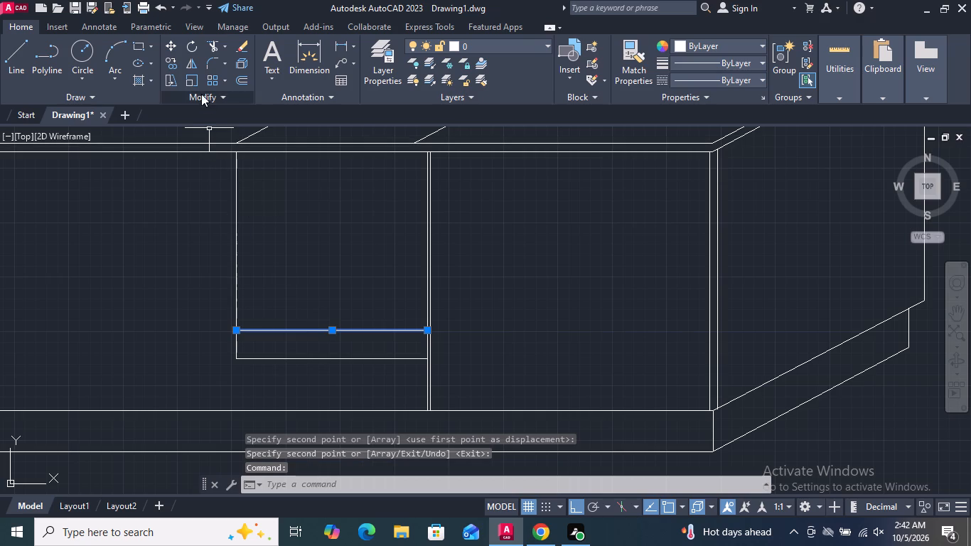
{"action": "left_click", "coordinate": [171, 48]}
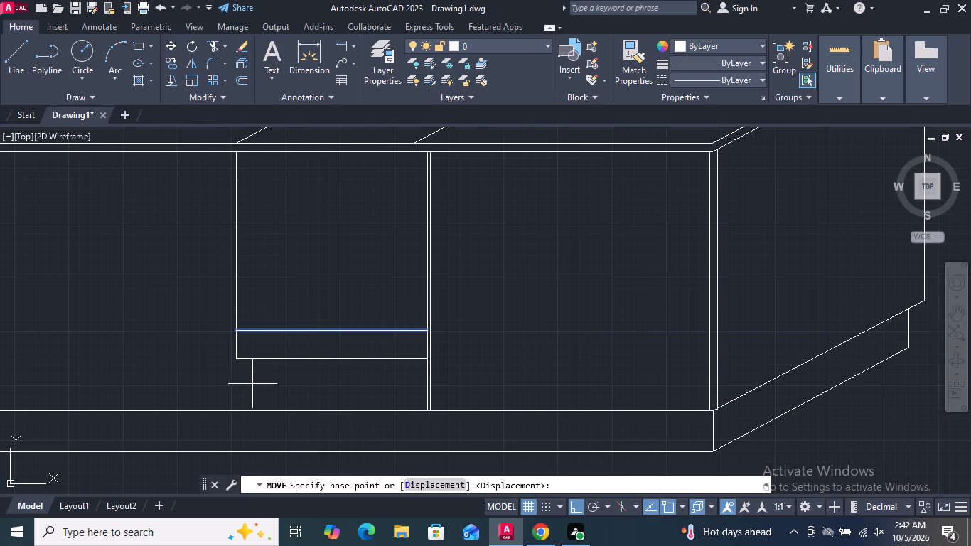
{"action": "scroll", "coordinate": [252, 383], "scroll_direction": "up", "scroll_amount": 1}
{"action": "left_click", "coordinate": [227, 300]}
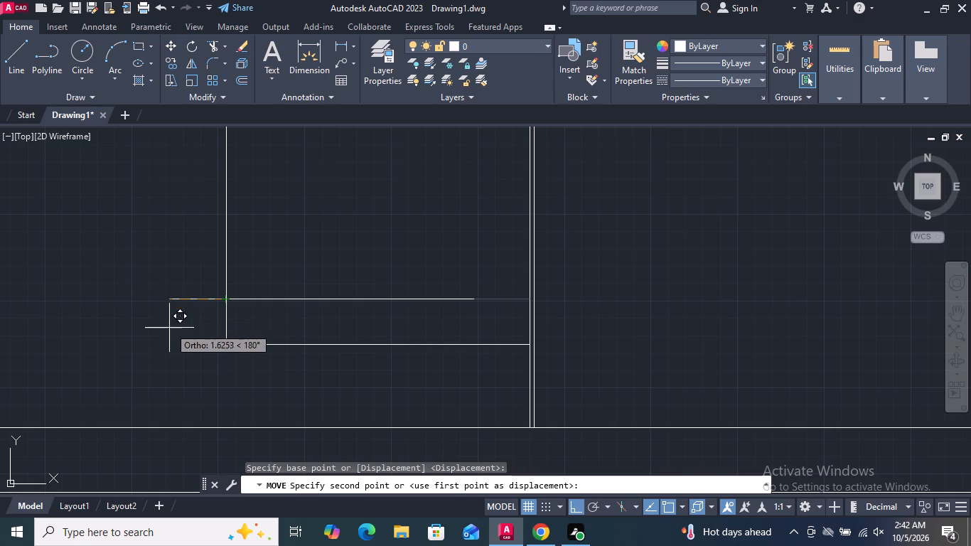
{"action": "left_click", "coordinate": [225, 317]}
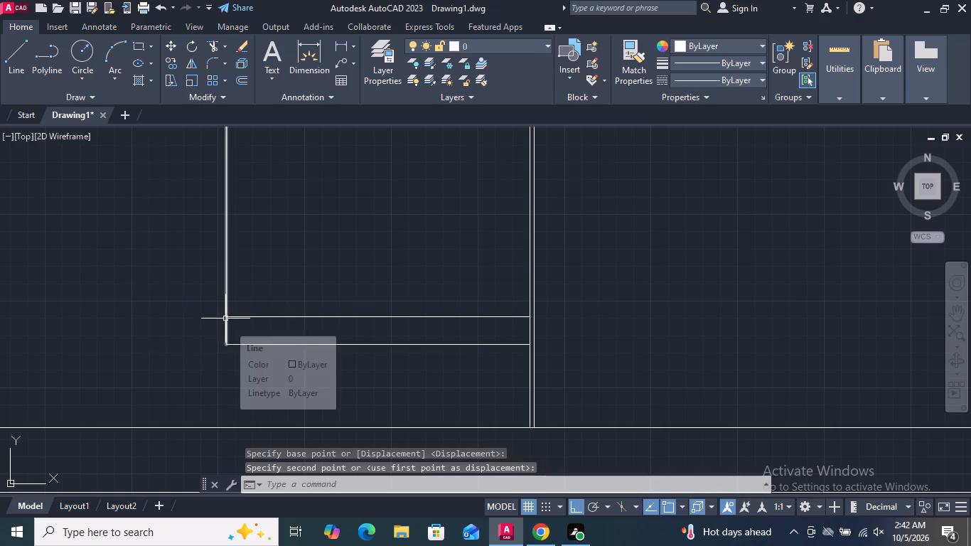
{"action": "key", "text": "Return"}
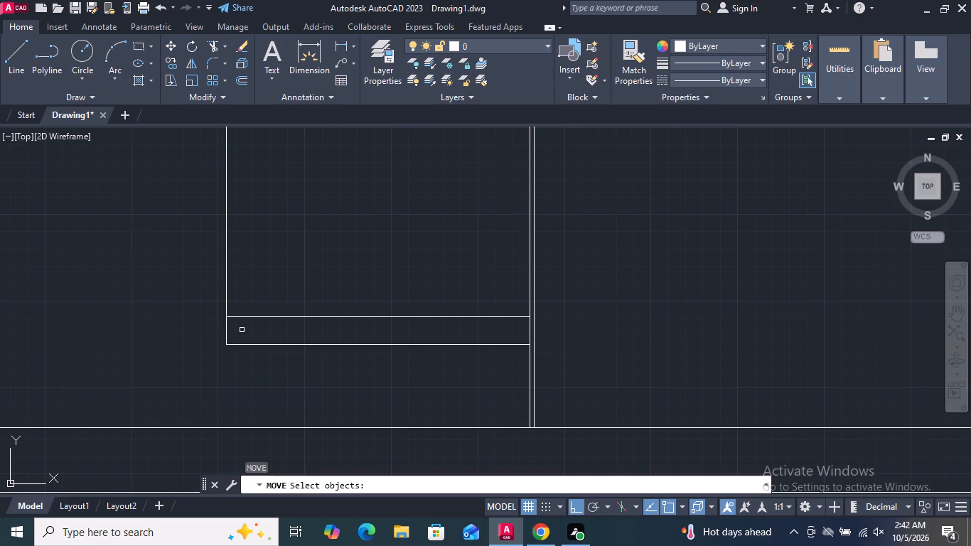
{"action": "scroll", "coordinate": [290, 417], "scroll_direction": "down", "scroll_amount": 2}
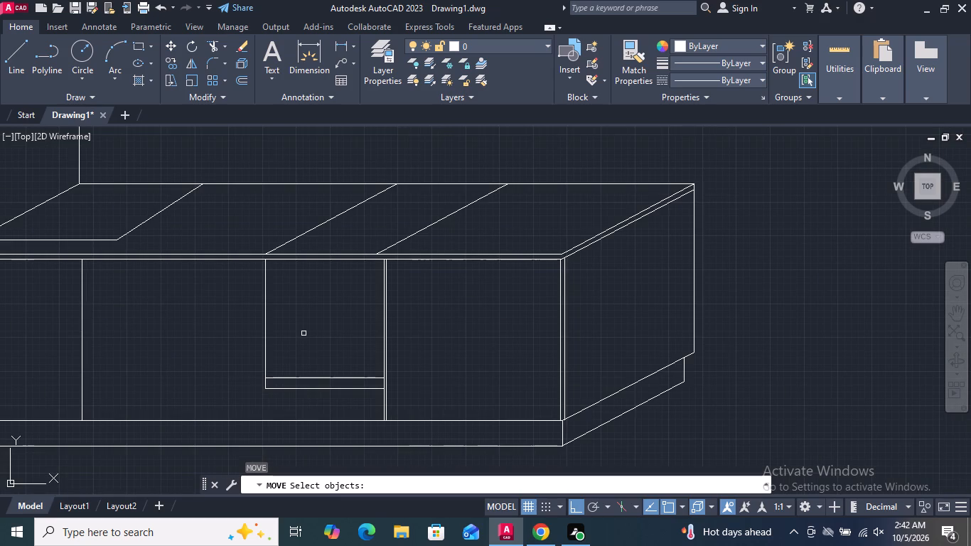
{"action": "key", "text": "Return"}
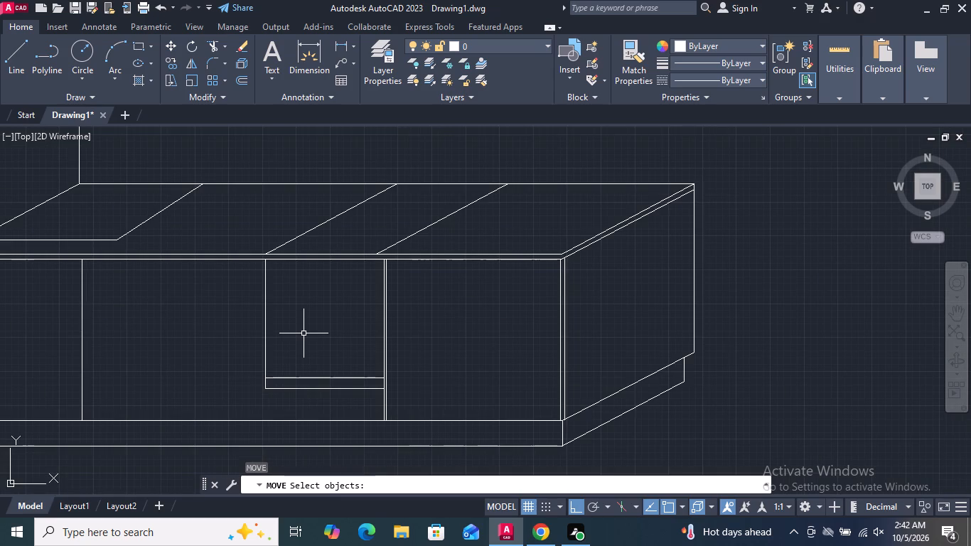
Draw a horizontal line across the upper part of the narrow panel, from its left vertical line to the double line.
{"action": "scroll", "coordinate": [359, 285], "scroll_direction": "up", "scroll_amount": 1}
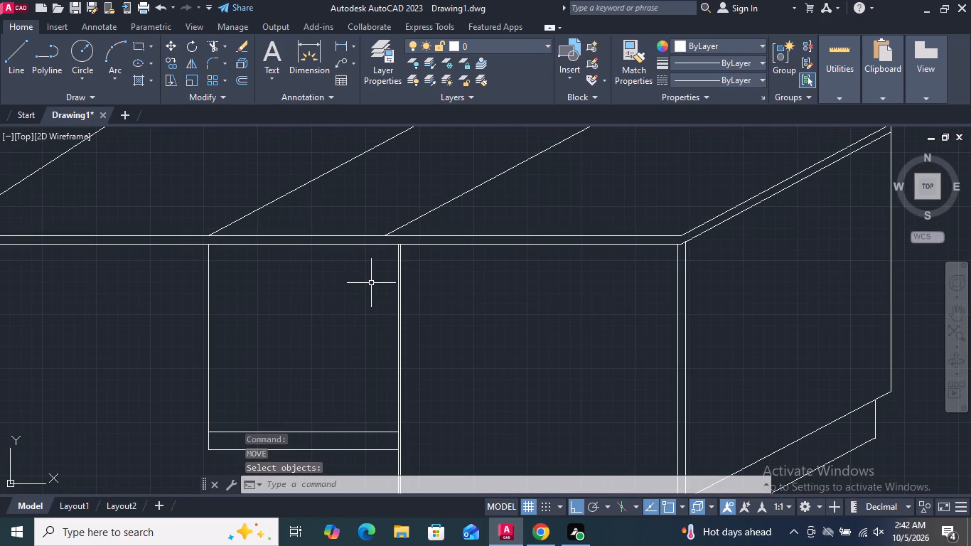
{"action": "left_click", "coordinate": [24, 42]}
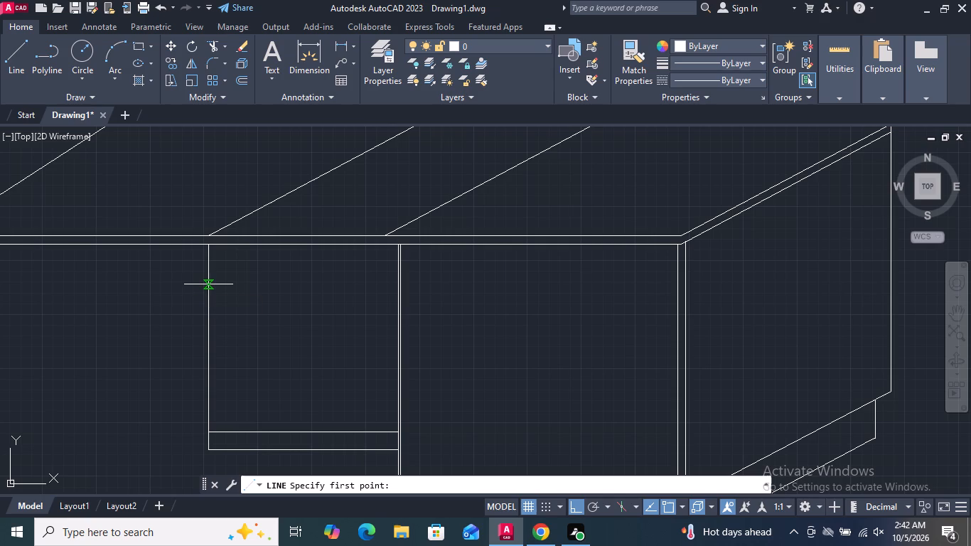
{"action": "left_click", "coordinate": [208, 284]}
{"action": "scroll", "coordinate": [382, 290], "scroll_direction": "up", "scroll_amount": 2}
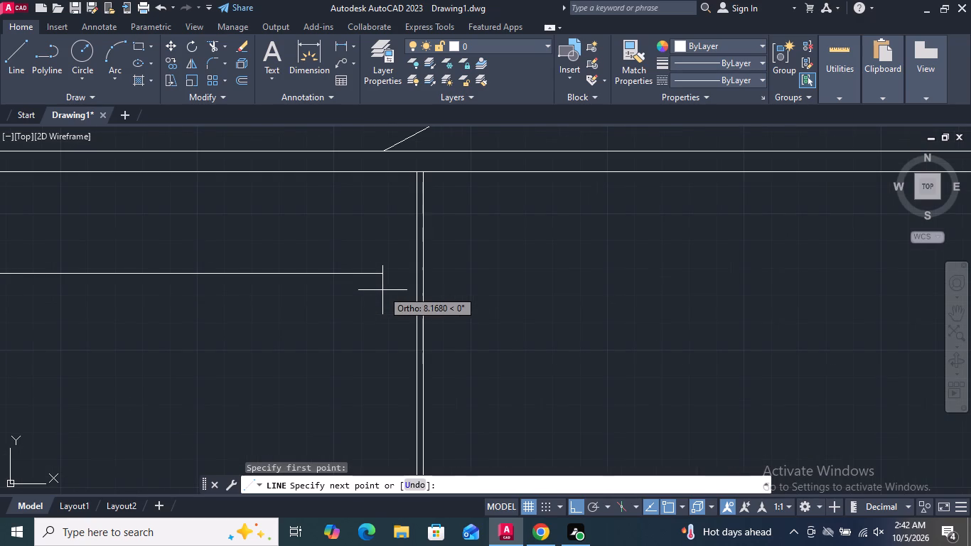
{"action": "left_click", "coordinate": [417, 275]}
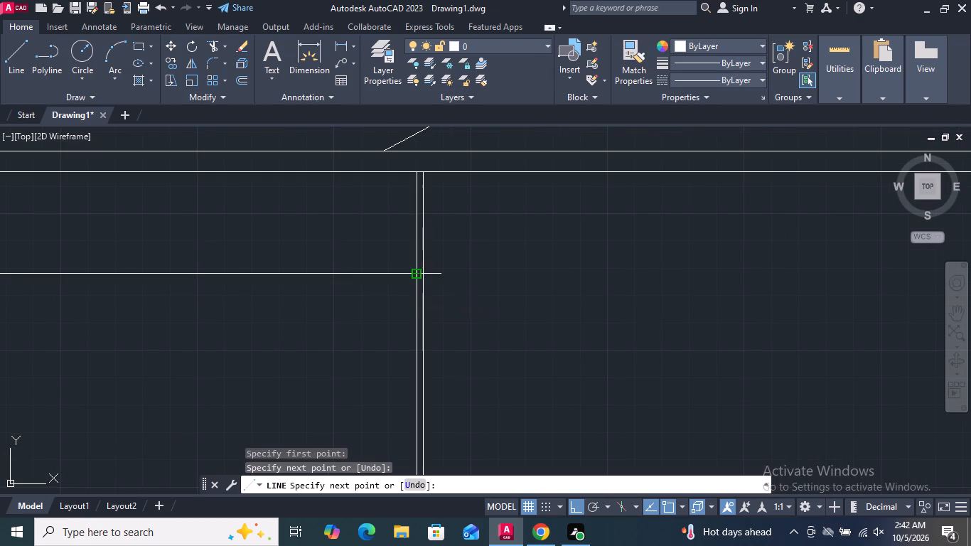
{"action": "scroll", "coordinate": [392, 288], "scroll_direction": "down", "scroll_amount": 2}
{"action": "key", "text": "Return"}
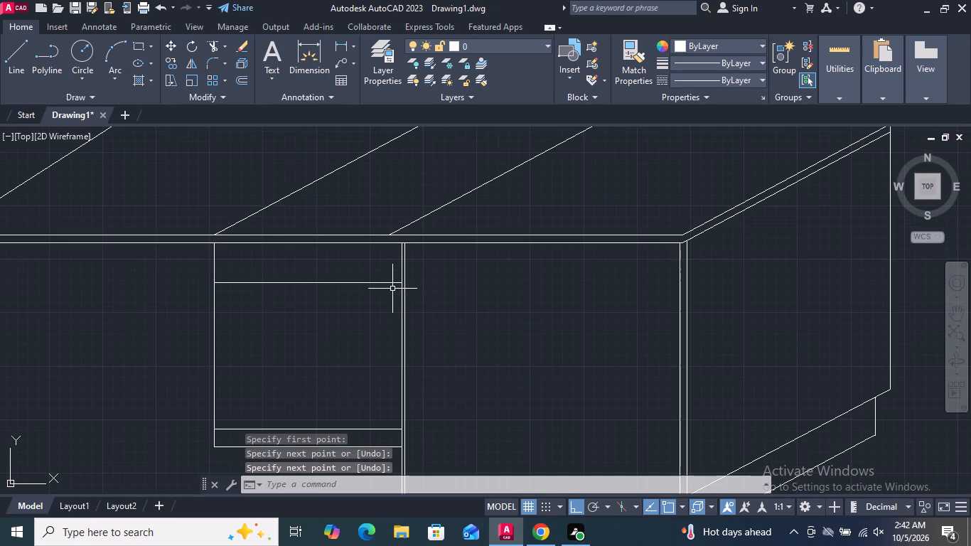
Begin another line at the double vertical line, near the end of the panel's upper horizontal line.
{"action": "key", "text": "space"}
{"action": "scroll", "coordinate": [409, 290], "scroll_direction": "up", "scroll_amount": 1}
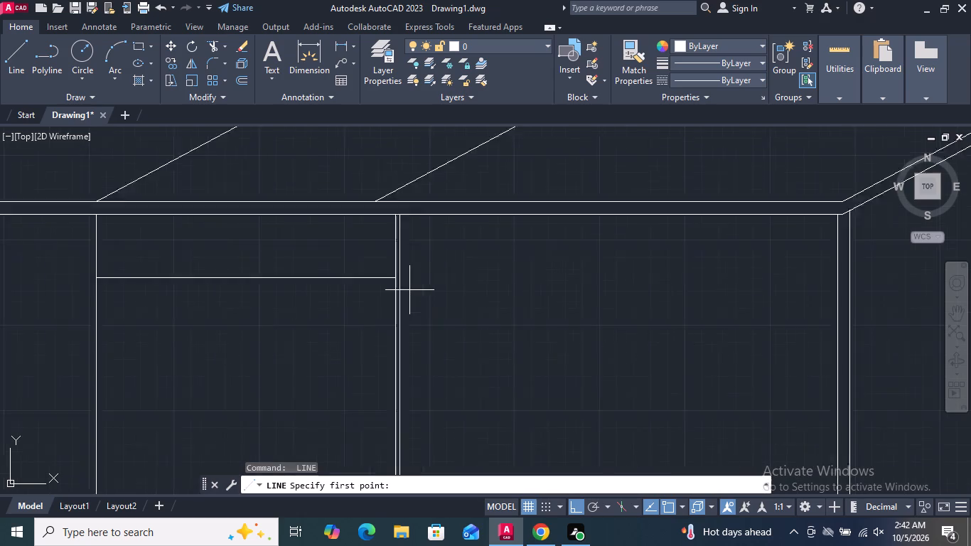
{"action": "scroll", "coordinate": [409, 290], "scroll_direction": "up", "scroll_amount": 1}
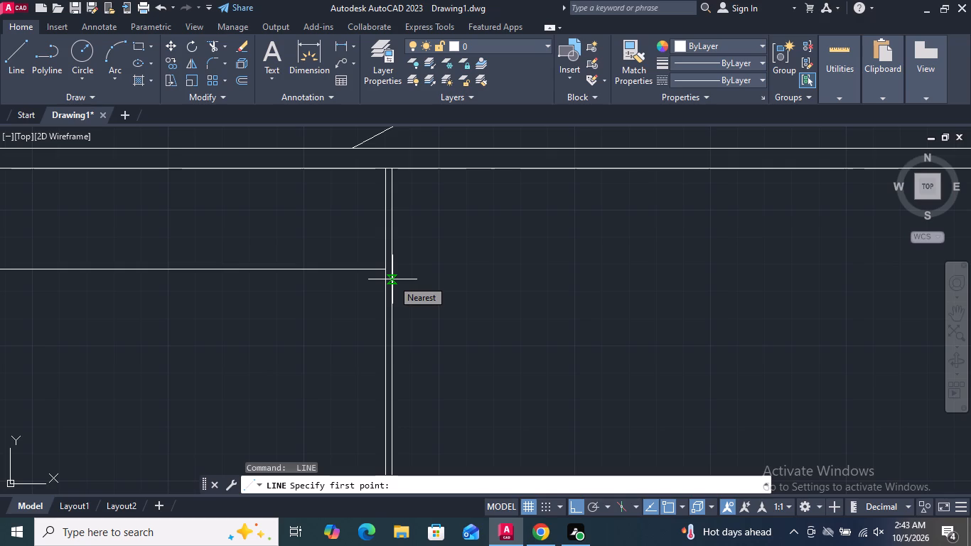
{"action": "scroll", "coordinate": [386, 281], "scroll_direction": "down", "scroll_amount": 1}
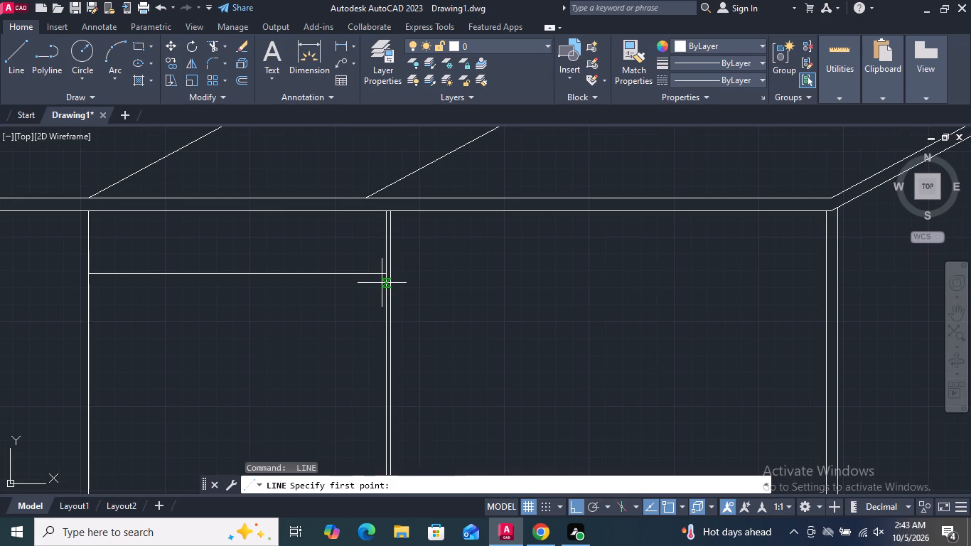
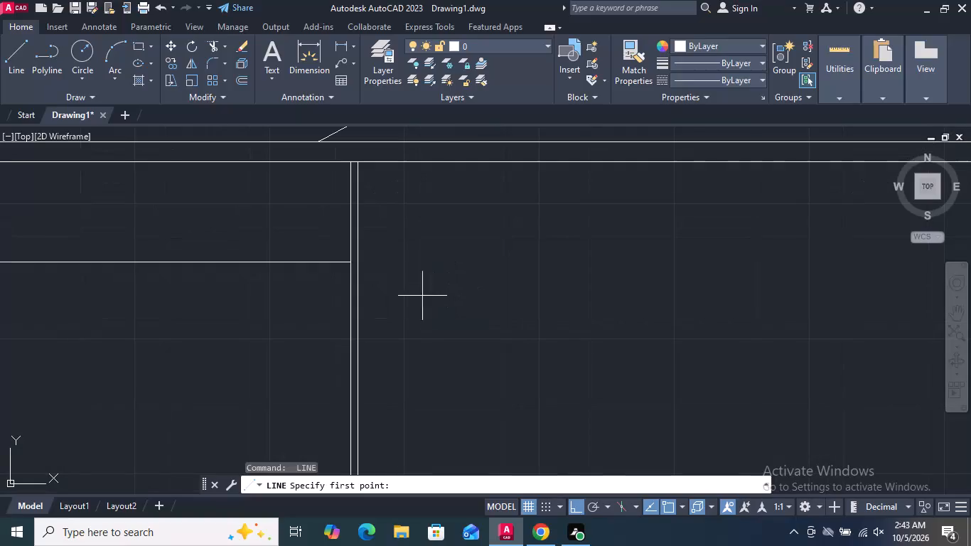
Draw a horizontal line across the wide end panel from the double line, finishing with a short slanted segment to the block's corner edge.
{"action": "left_click", "coordinate": [358, 278]}
{"action": "scroll", "coordinate": [352, 287], "scroll_direction": "down", "scroll_amount": 3}
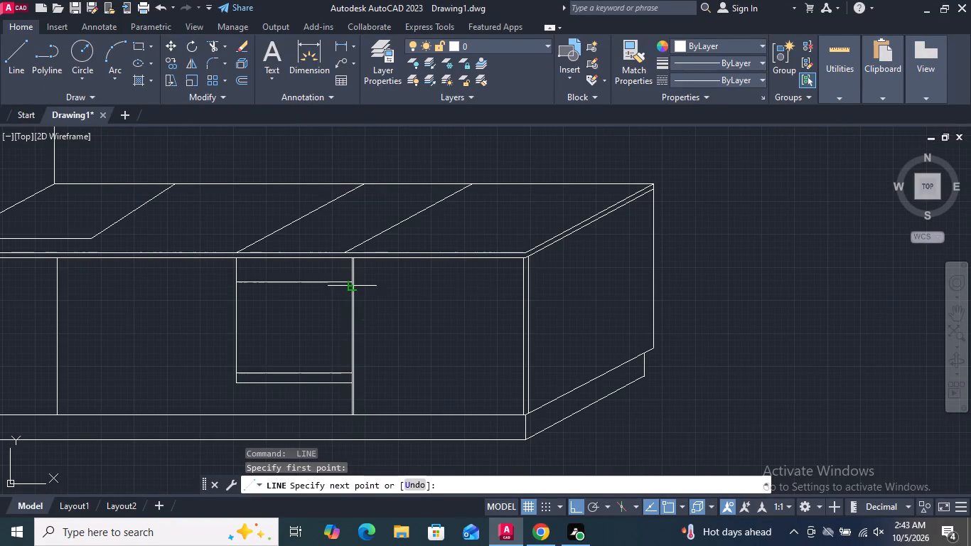
{"action": "scroll", "coordinate": [521, 290], "scroll_direction": "up", "scroll_amount": 3}
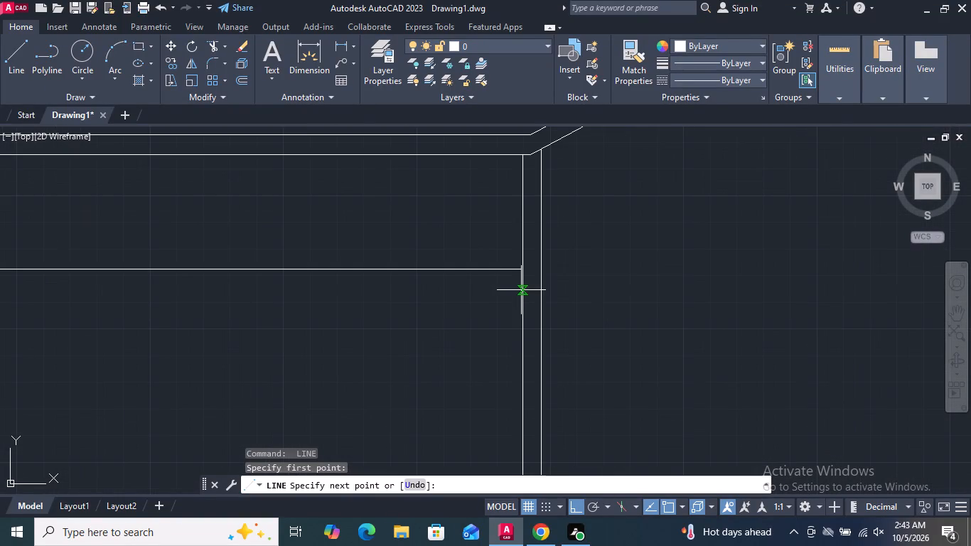
{"action": "left_click", "coordinate": [522, 271]}
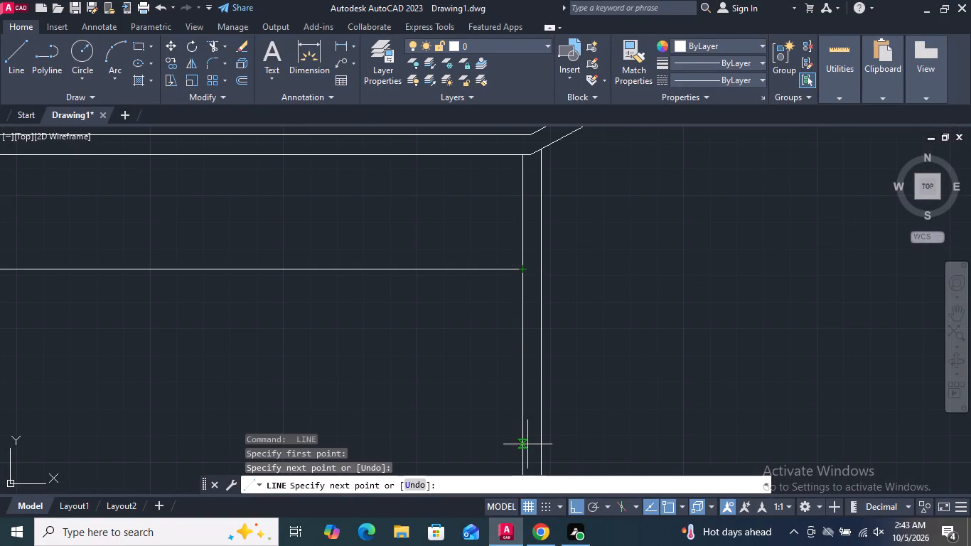
{"action": "left_click", "coordinate": [581, 505]}
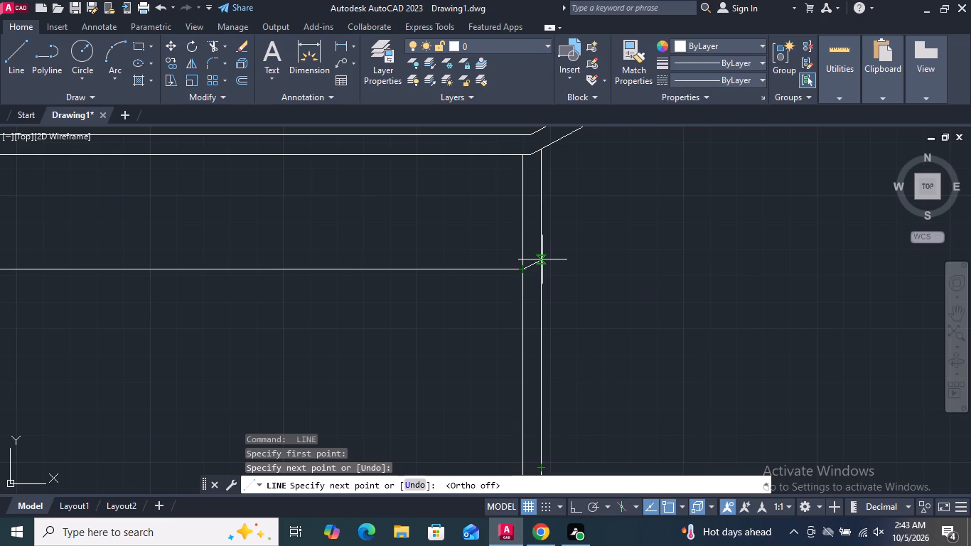
{"action": "left_click", "coordinate": [542, 259]}
{"action": "key", "text": "Return"}
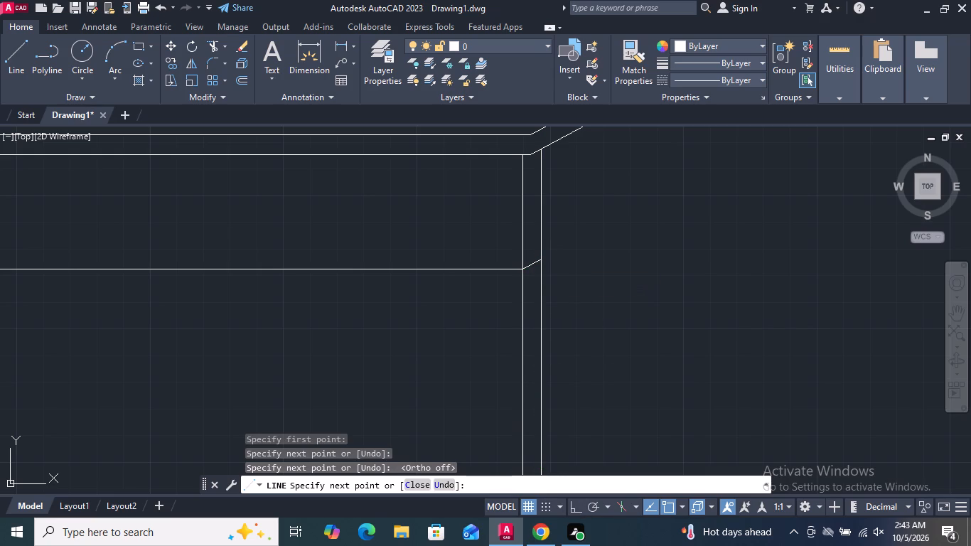
Draw a rectangle inside the middle area of the narrow panel, inset from its surrounding lines.
{"action": "scroll", "coordinate": [422, 356], "scroll_direction": "down", "scroll_amount": 1}
{"action": "scroll", "coordinate": [532, 352], "scroll_direction": "down", "scroll_amount": 2}
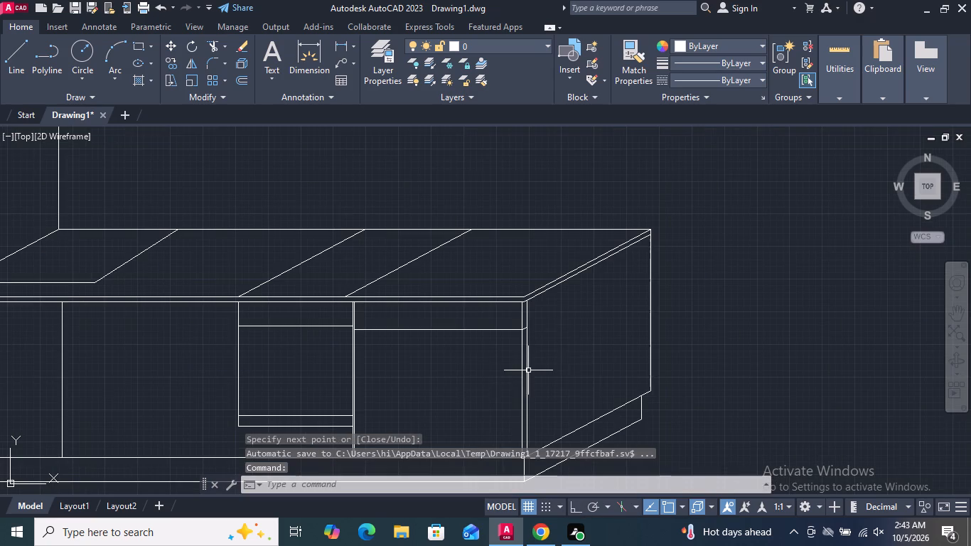
{"action": "middle_click_drag", "start_coordinate": [497, 364], "coordinate": [515, 294]}
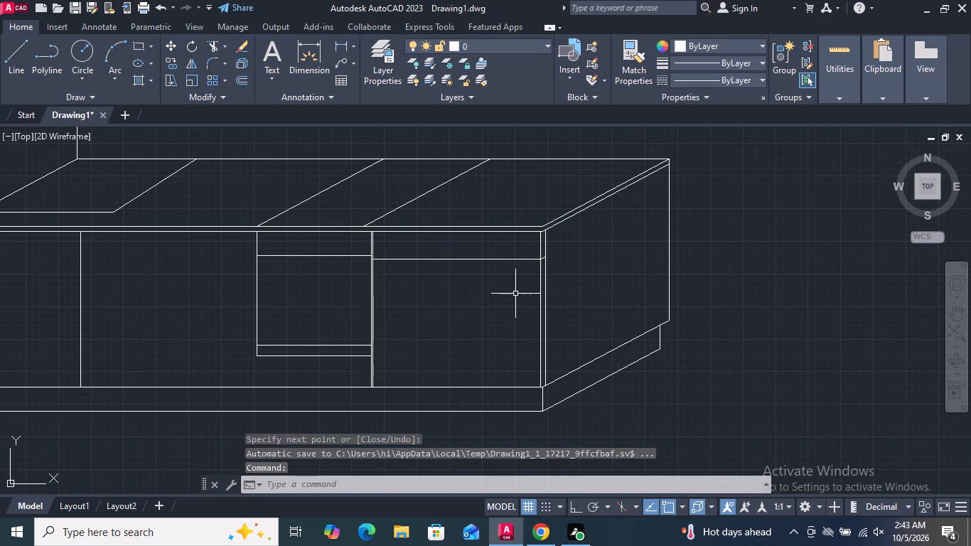
{"action": "scroll", "coordinate": [284, 318], "scroll_direction": "up", "scroll_amount": 2}
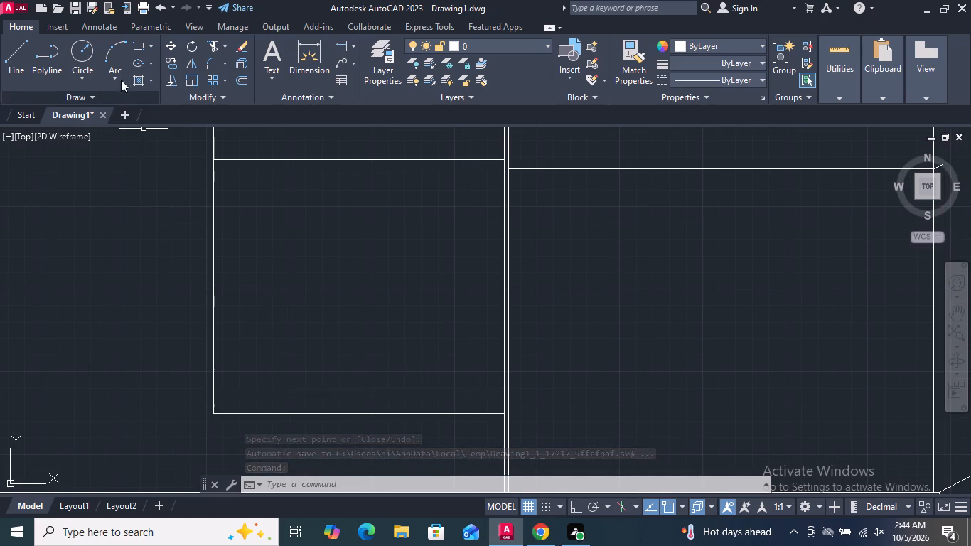
{"action": "left_click", "coordinate": [134, 47]}
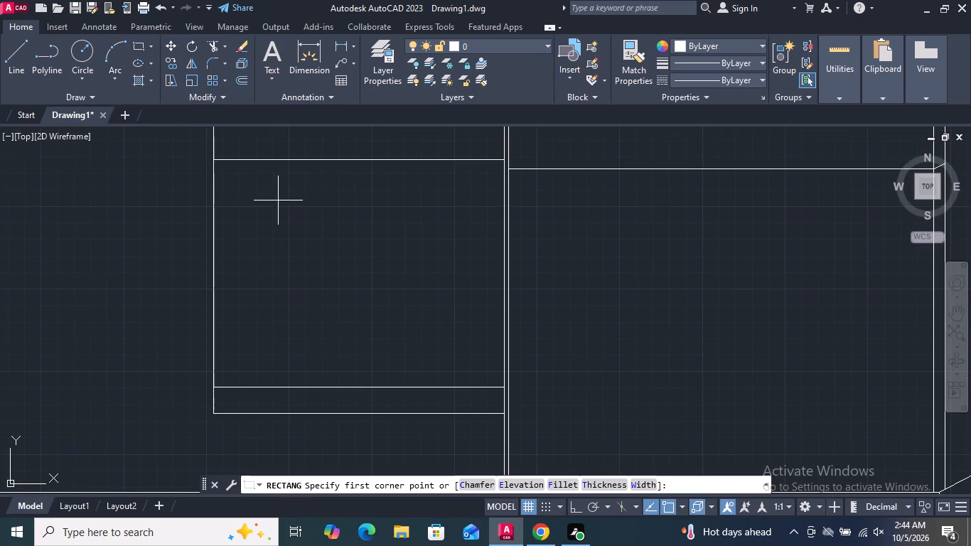
{"action": "left_click", "coordinate": [253, 191]}
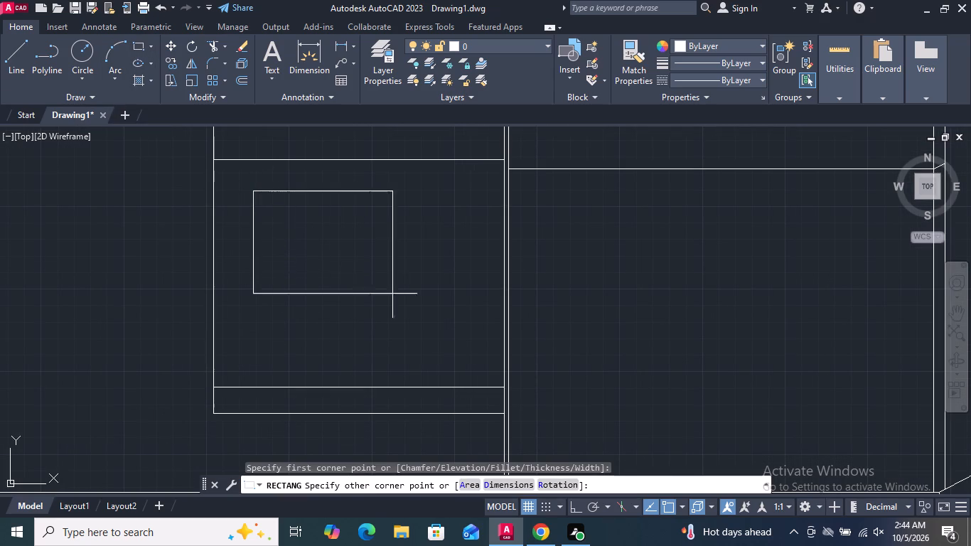
{"action": "left_click", "coordinate": [463, 352]}
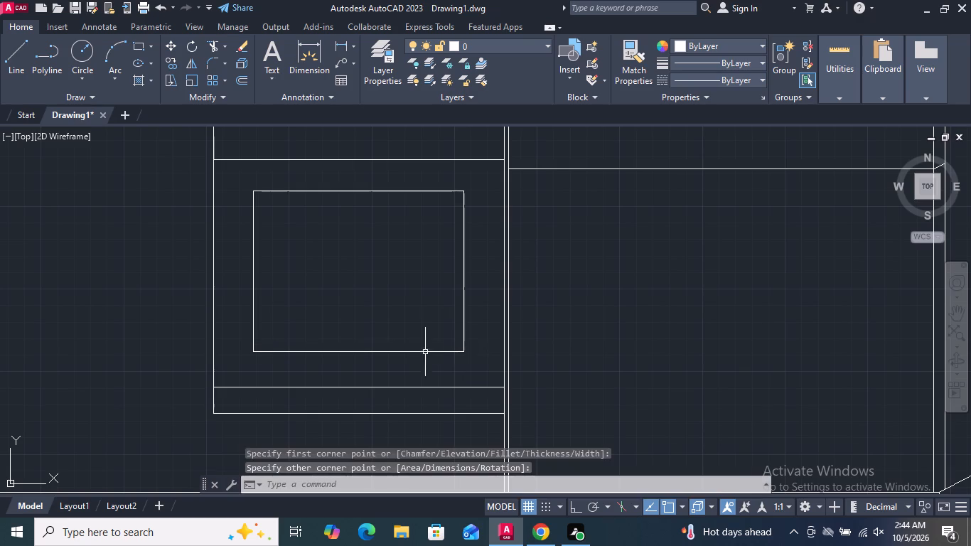
Draw a wide, short rectangle inside the narrow panel's upper strip.
{"action": "scroll", "coordinate": [414, 338], "scroll_direction": "down", "scroll_amount": 2}
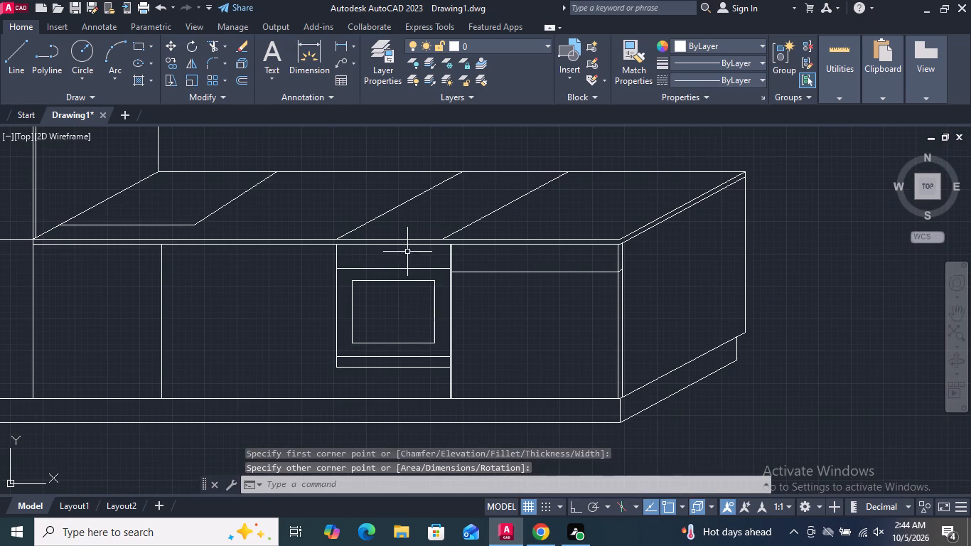
{"action": "scroll", "coordinate": [384, 247], "scroll_direction": "up", "scroll_amount": 3}
{"action": "left_click", "coordinate": [138, 48]}
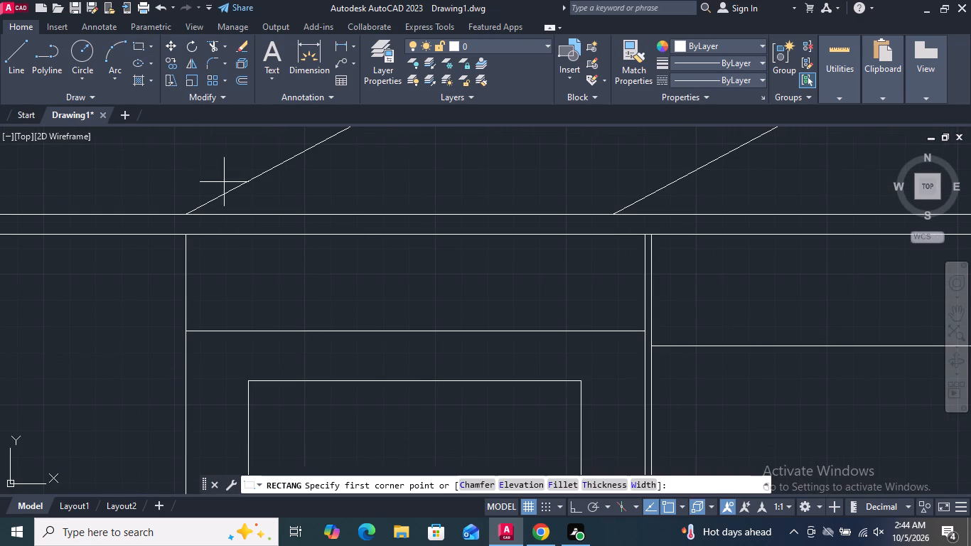
{"action": "left_click", "coordinate": [289, 255]}
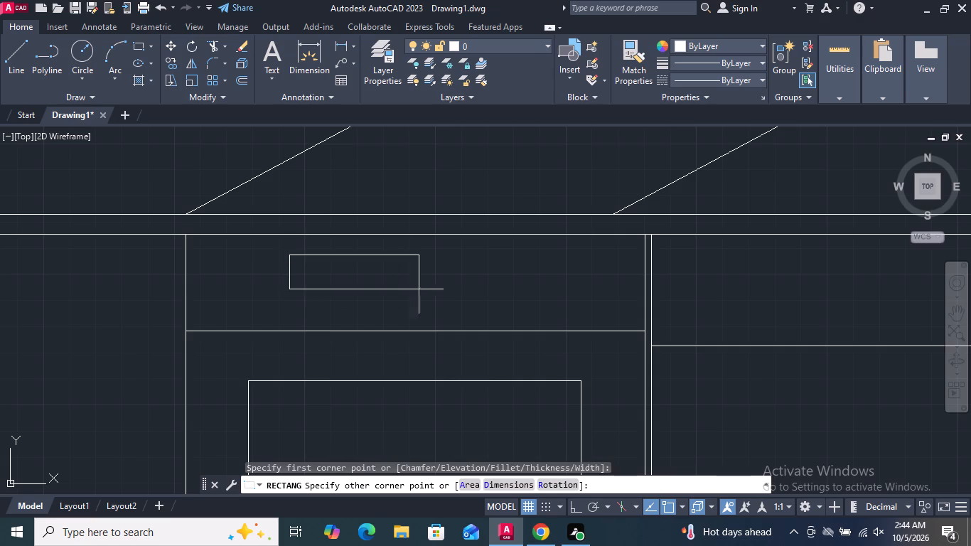
{"action": "left_click", "coordinate": [546, 306]}
Draw a smaller rectangle centred inside the upper strip's rectangle.
{"action": "left_click", "coordinate": [140, 48]}
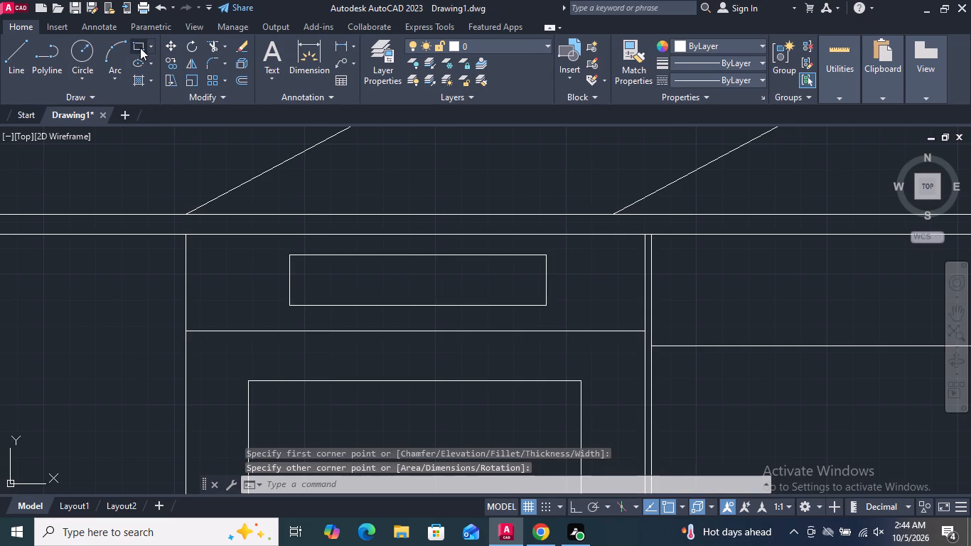
{"action": "scroll", "coordinate": [350, 289], "scroll_direction": "up", "scroll_amount": 2}
{"action": "left_click_drag", "start_coordinate": [360, 241], "coordinate": [365, 249]}
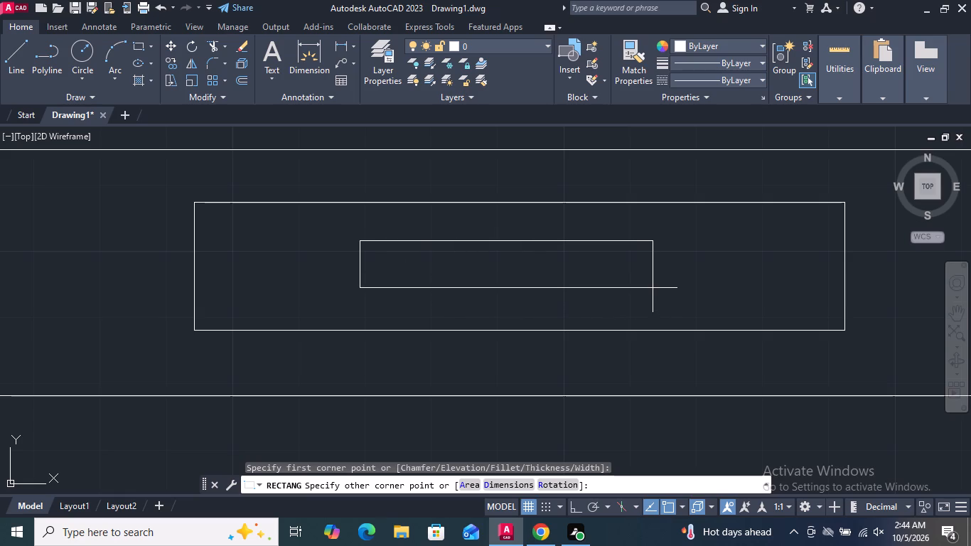
{"action": "left_click", "coordinate": [653, 287]}
Fill the smallest rectangle in the upper strip with a solid hatch in black (0,0,0).
{"action": "left_click", "coordinate": [141, 80]}
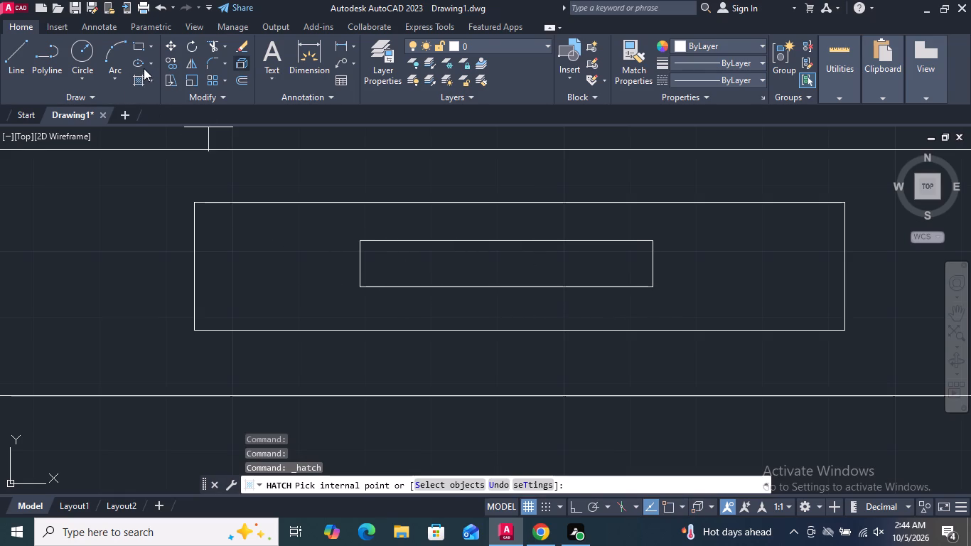
{"action": "left_click", "coordinate": [377, 41]}
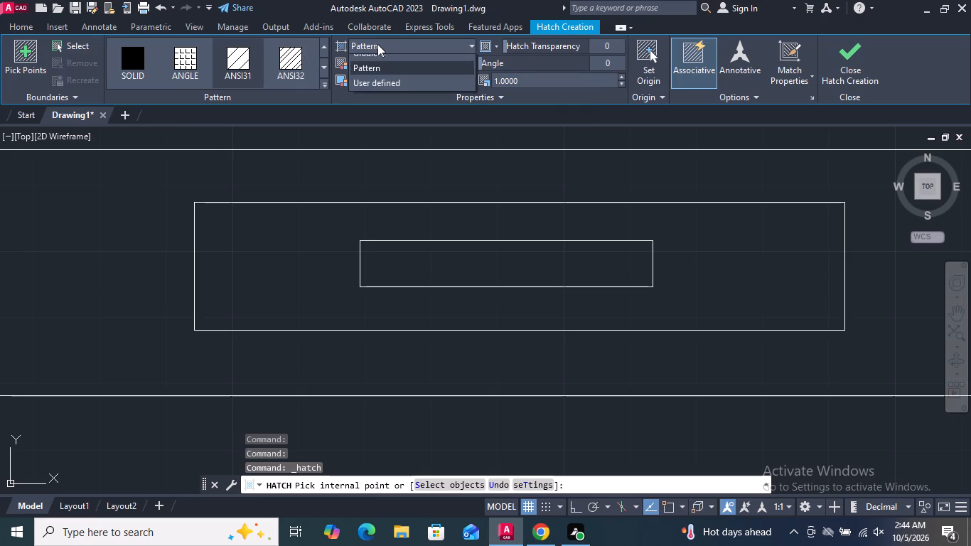
{"action": "left_click", "coordinate": [375, 57]}
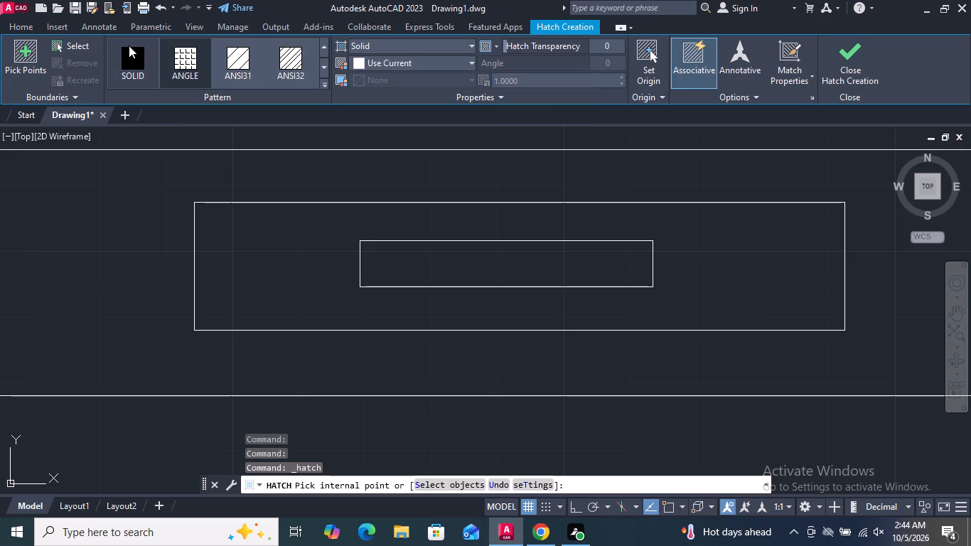
{"action": "left_click", "coordinate": [141, 55]}
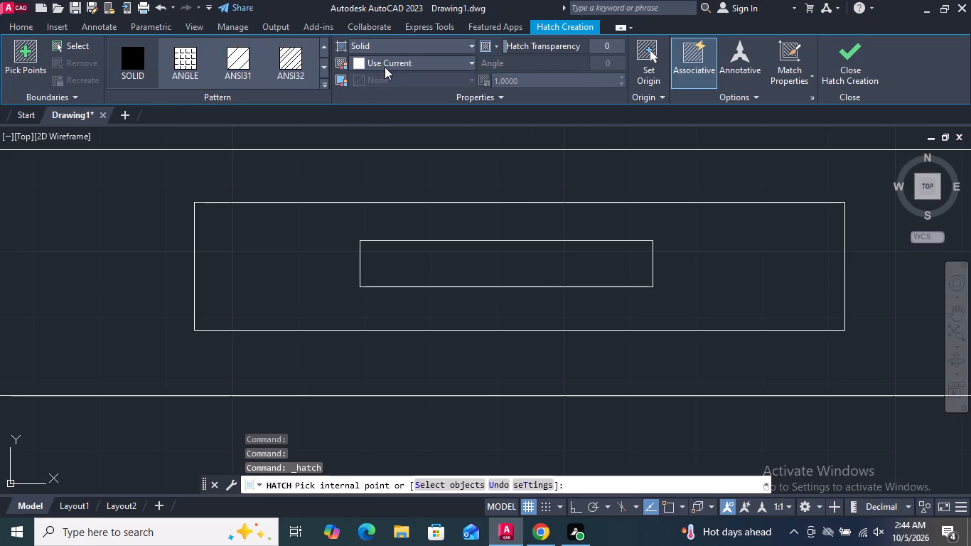
{"action": "left_click", "coordinate": [385, 66]}
{"action": "left_click", "coordinate": [358, 124]}
{"action": "left_click", "coordinate": [423, 254]}
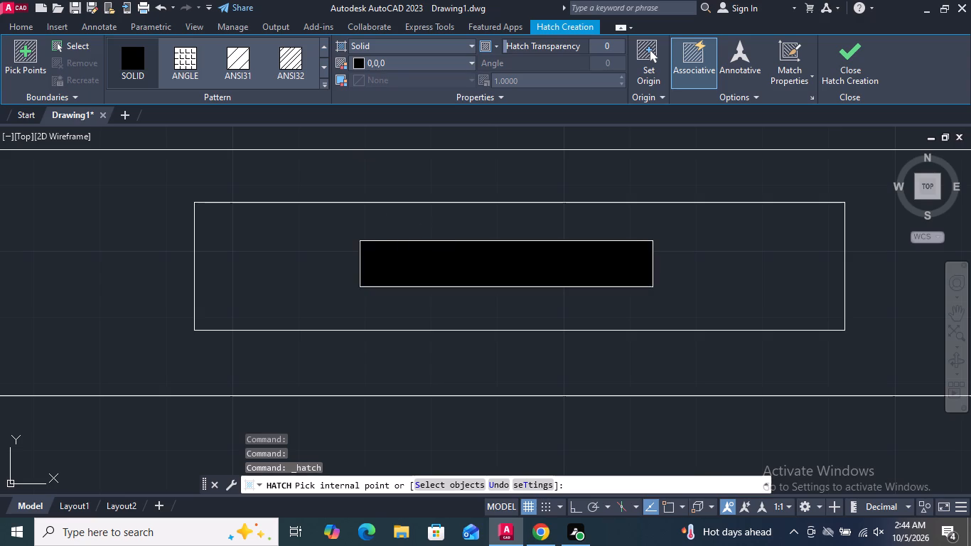
{"action": "left_click", "coordinate": [843, 80]}
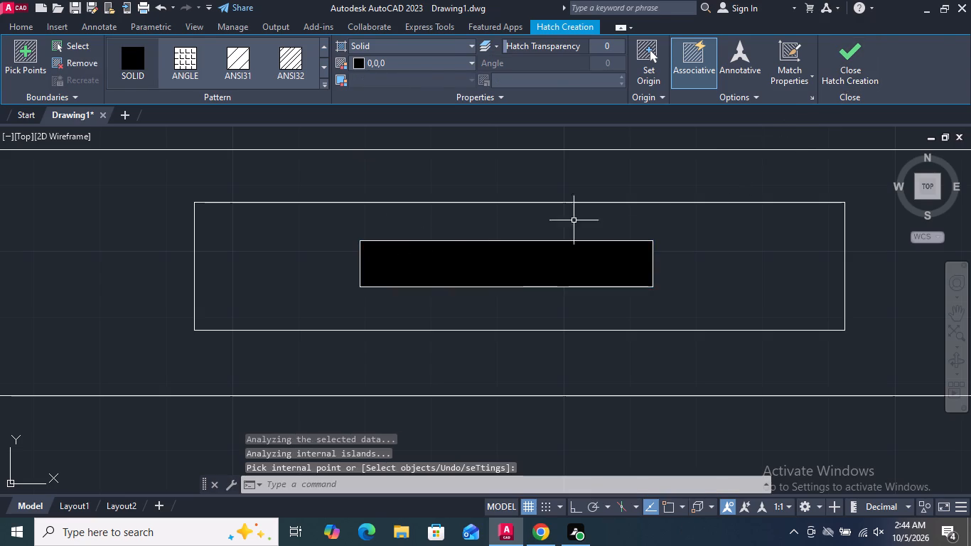
Move the front face's vertical divider about 3.89 units horizontally toward the oven-like panel, with Ortho on.
{"action": "scroll", "coordinate": [410, 248], "scroll_direction": "down", "scroll_amount": 3}
{"action": "scroll", "coordinate": [336, 259], "scroll_direction": "down", "scroll_amount": 2}
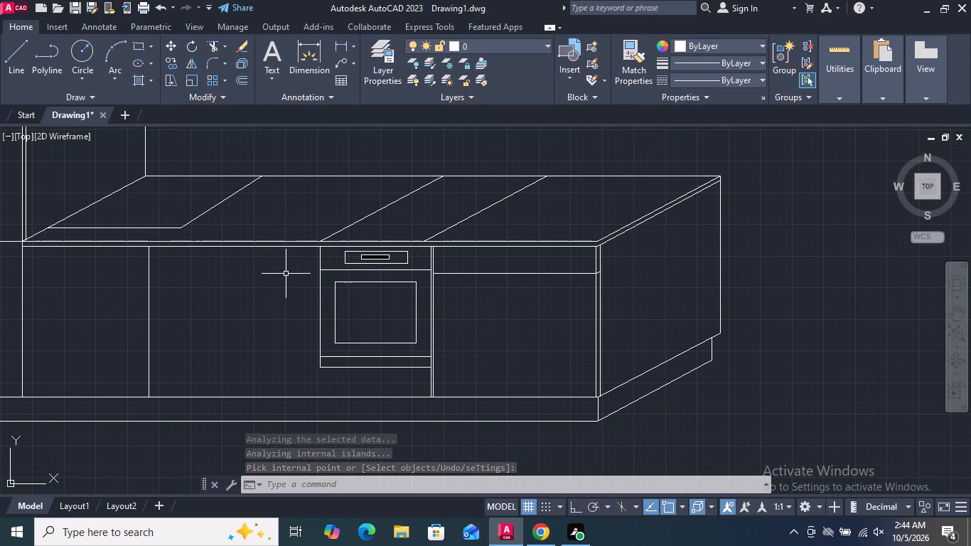
{"action": "scroll", "coordinate": [298, 265], "scroll_direction": "down", "scroll_amount": 2}
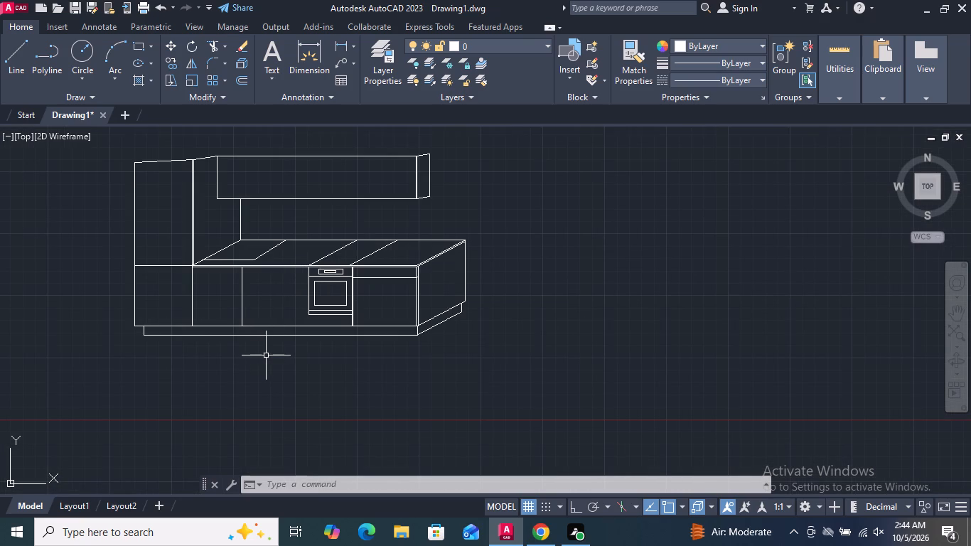
{"action": "scroll", "coordinate": [240, 365], "scroll_direction": "down", "scroll_amount": 1}
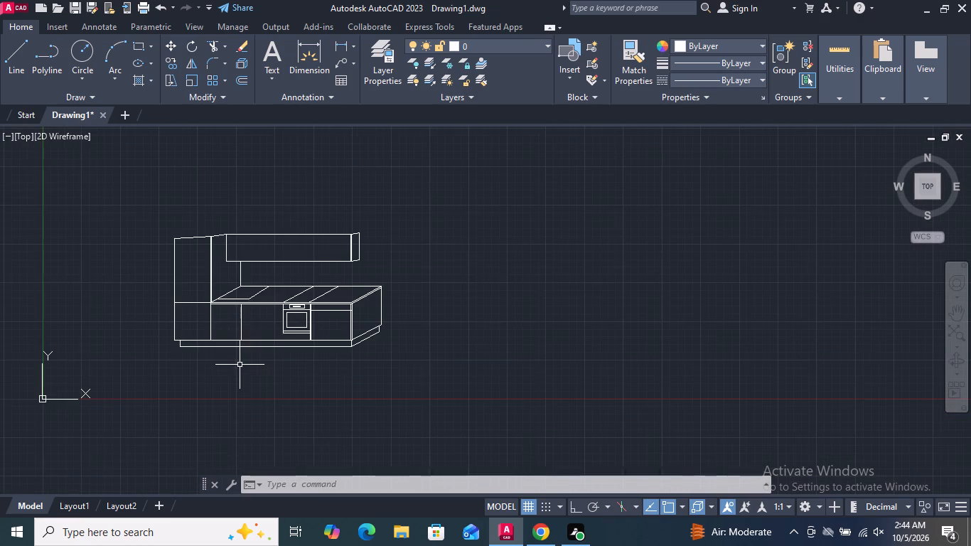
{"action": "scroll", "coordinate": [276, 221], "scroll_direction": "up", "scroll_amount": 1}
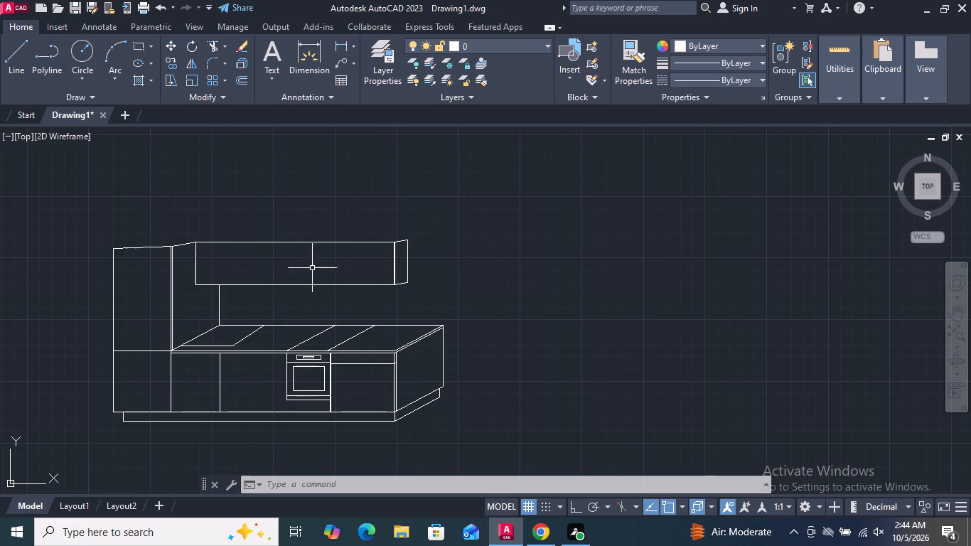
{"action": "scroll", "coordinate": [223, 391], "scroll_direction": "up", "scroll_amount": 2}
{"action": "left_click_drag", "start_coordinate": [223, 387], "coordinate": [216, 382]}
{"action": "left_click", "coordinate": [198, 378]}
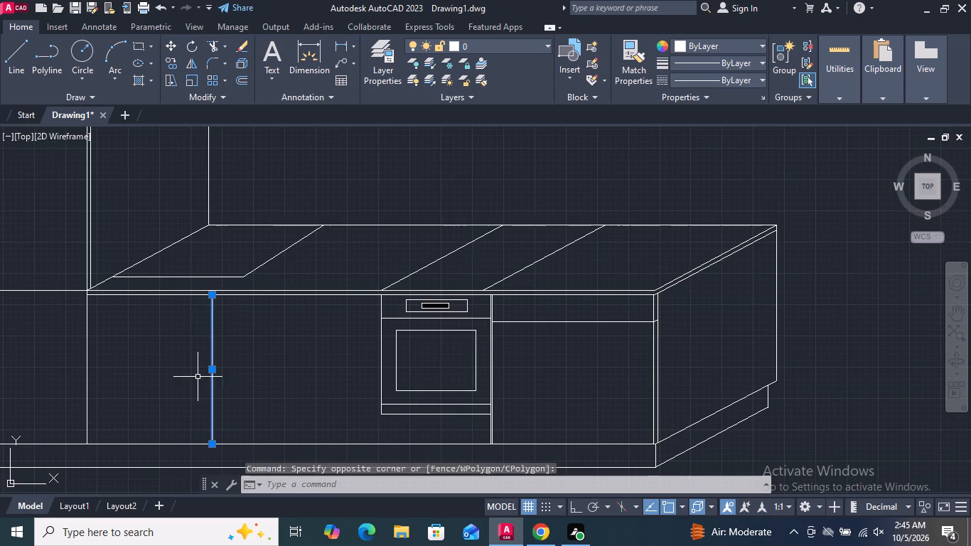
{"action": "left_click", "coordinate": [173, 43]}
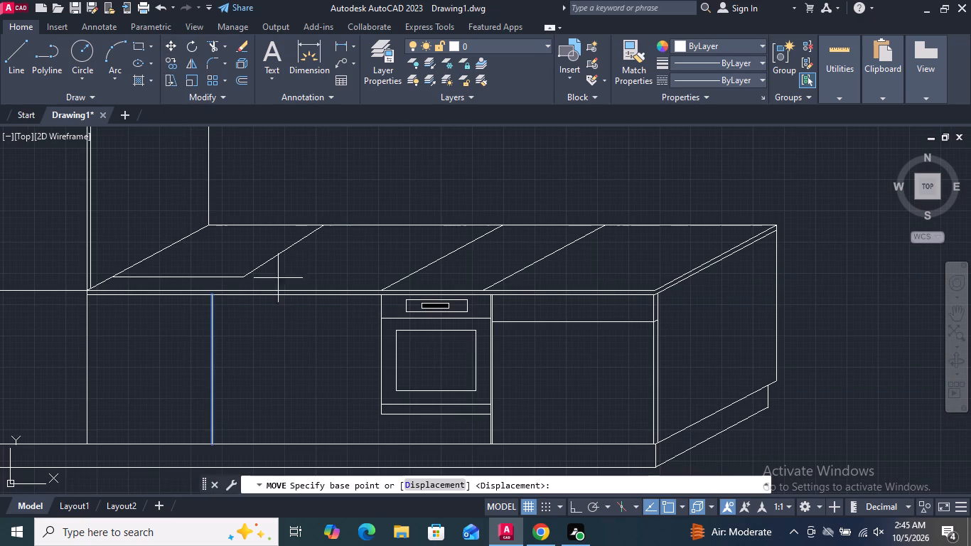
{"action": "scroll", "coordinate": [249, 309], "scroll_direction": "up", "scroll_amount": 1}
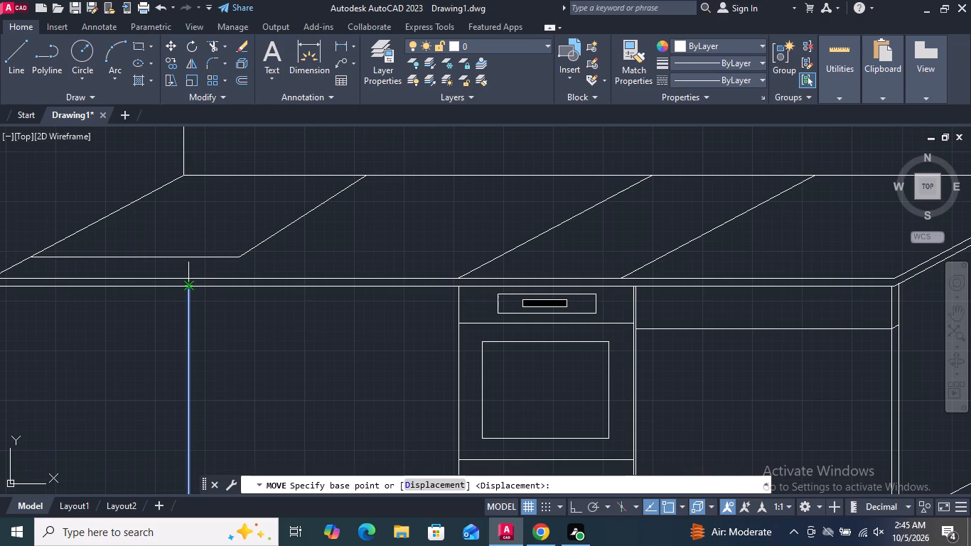
{"action": "left_click", "coordinate": [187, 288]}
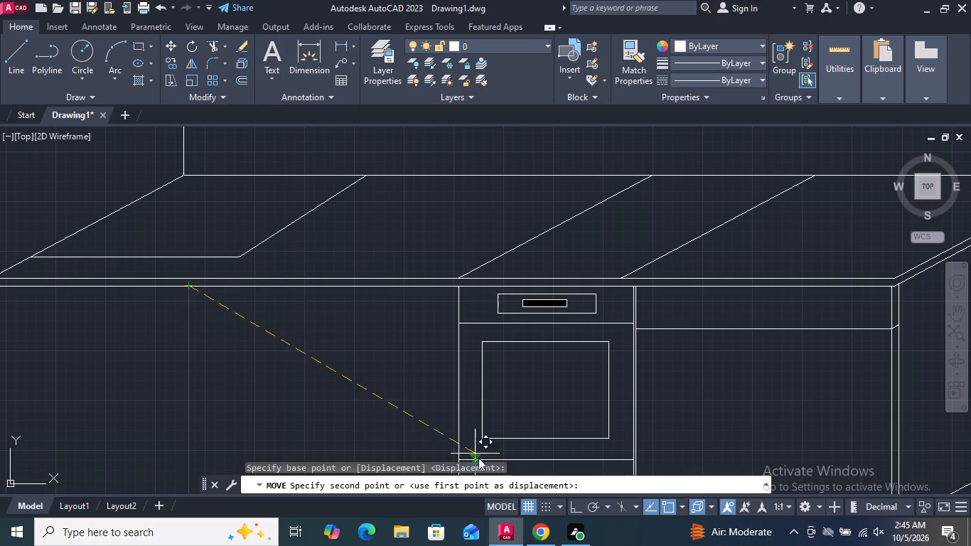
{"action": "left_click", "coordinate": [577, 511]}
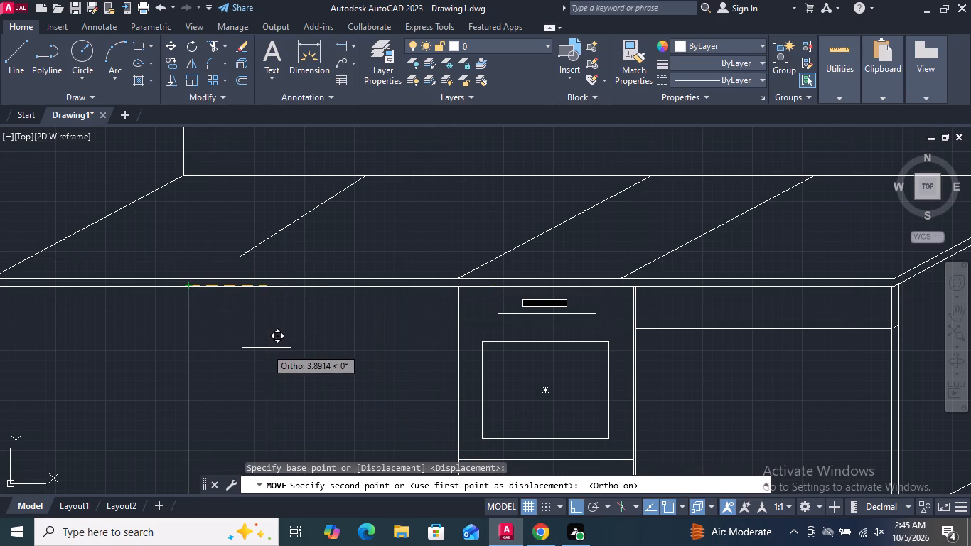
{"action": "left_click", "coordinate": [267, 348]}
Draw two full-height vertical dividers on the upper cabinet's front, one near the slanted end panel and one near the tall section.
{"action": "scroll", "coordinate": [285, 337], "scroll_direction": "down", "scroll_amount": 2}
{"action": "middle_click_drag", "start_coordinate": [306, 222], "coordinate": [282, 260]}
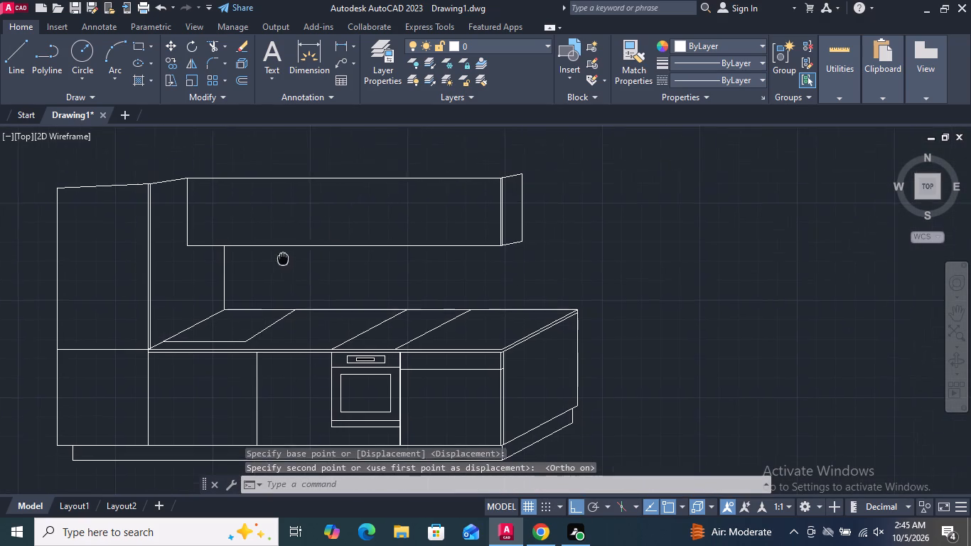
{"action": "middle_click_drag", "start_coordinate": [282, 260], "coordinate": [258, 285]}
{"action": "middle_click_drag", "start_coordinate": [244, 265], "coordinate": [214, 296]}
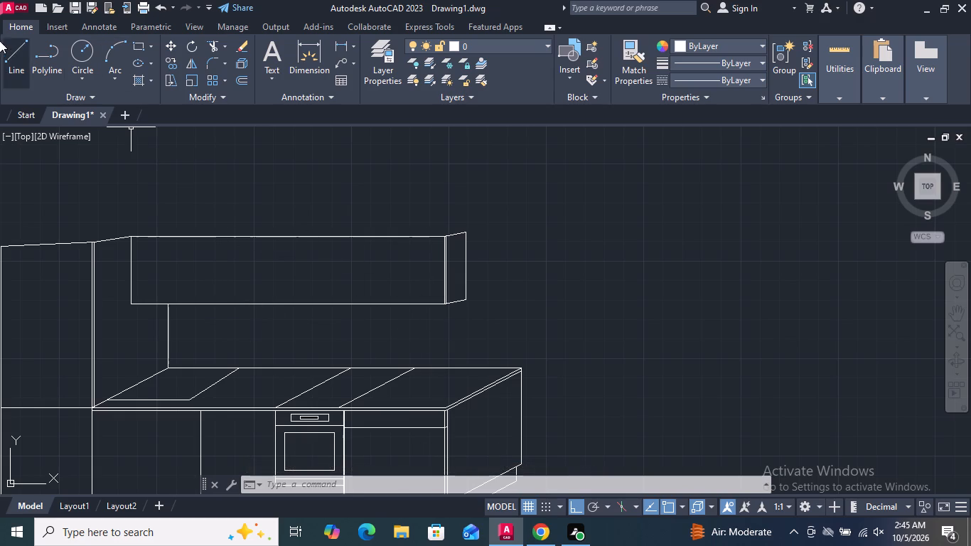
{"action": "left_click", "coordinate": [20, 52]}
{"action": "left_click", "coordinate": [383, 237]}
{"action": "left_click", "coordinate": [385, 303]}
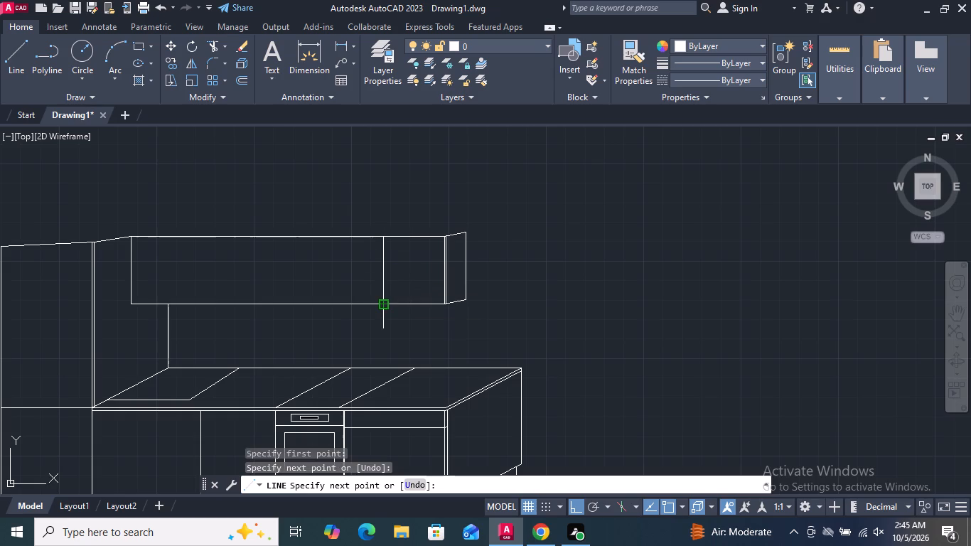
{"action": "key", "text": "Return"}
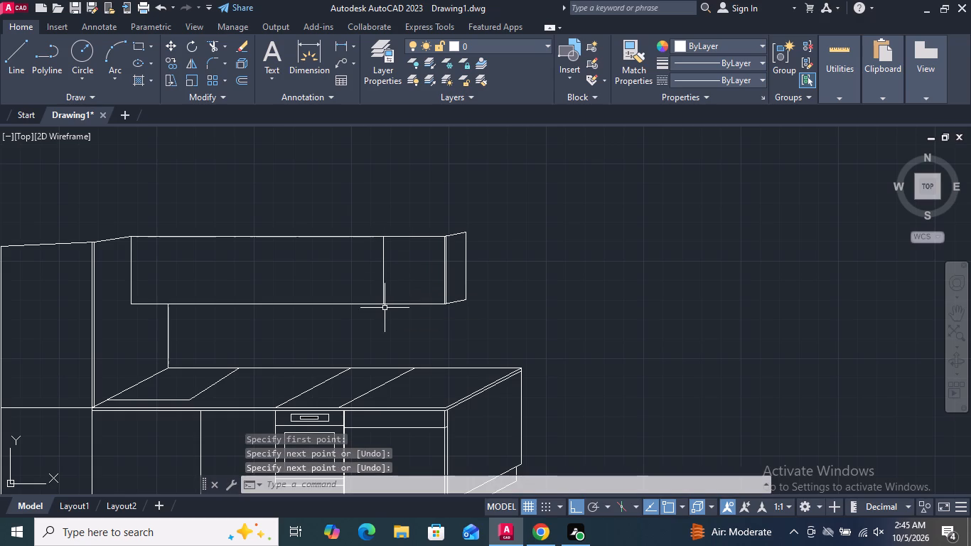
{"action": "key", "text": "space"}
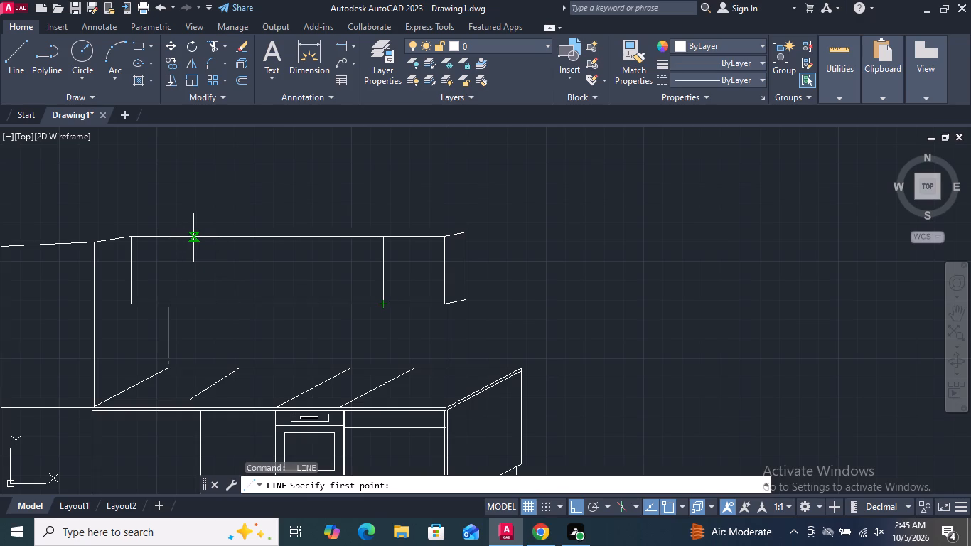
{"action": "left_click", "coordinate": [193, 237]}
{"action": "left_click", "coordinate": [191, 304]}
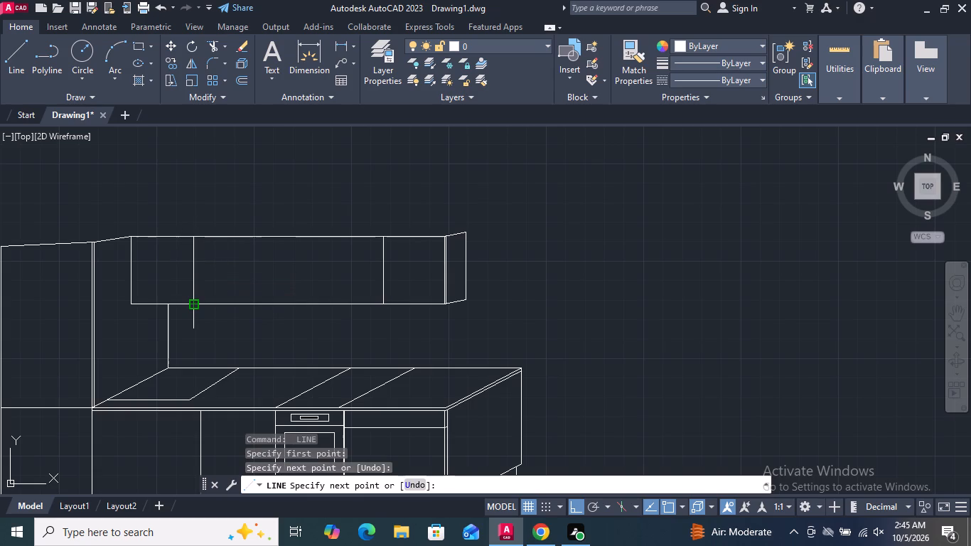
{"action": "key", "text": "Return"}
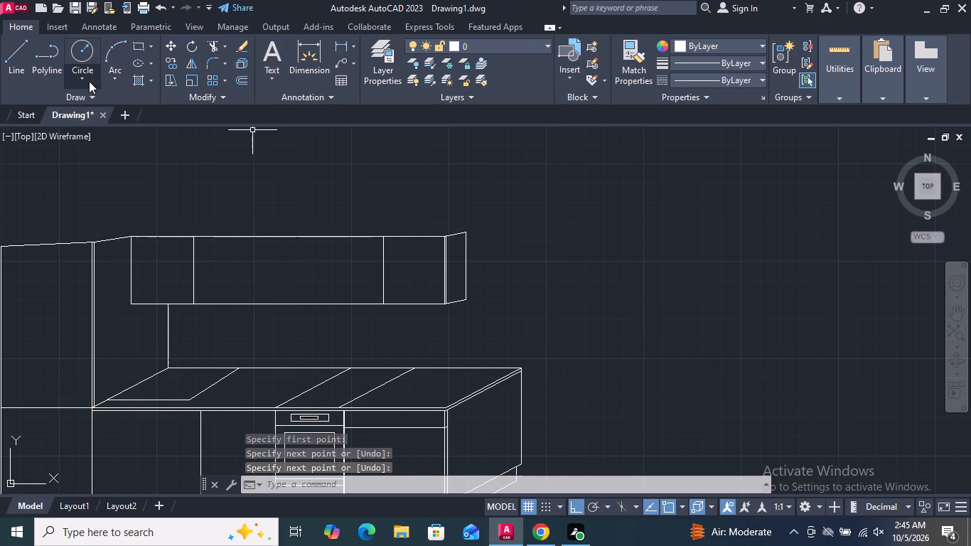
Draw a full-height vertical divider at the midpoint of the upper cabinet's front.
{"action": "left_click", "coordinate": [9, 52]}
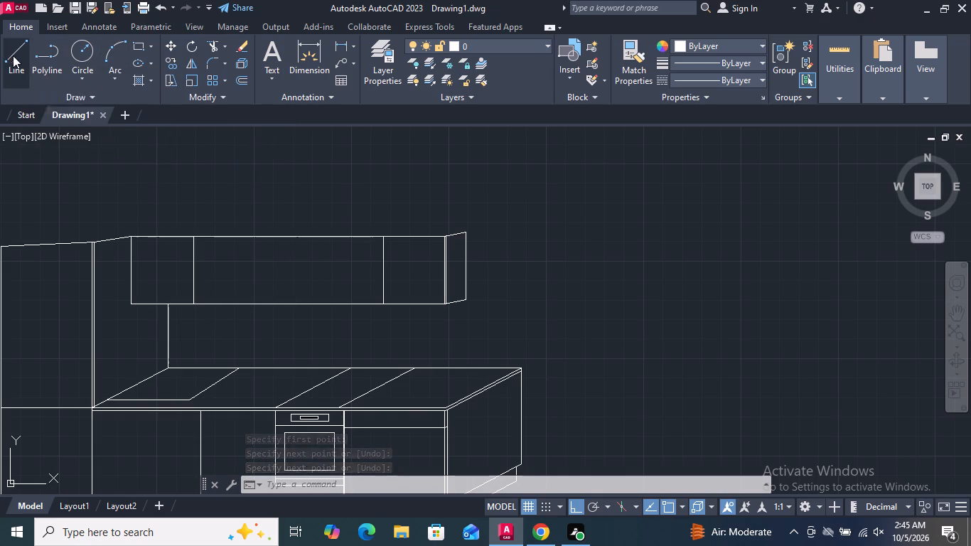
{"action": "left_click", "coordinate": [286, 304]}
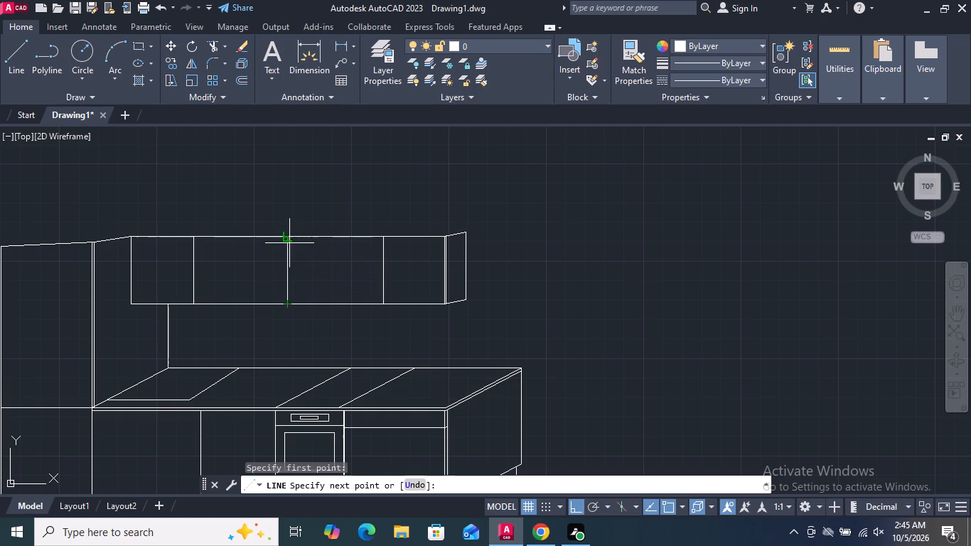
{"action": "left_click", "coordinate": [288, 237]}
{"action": "key", "text": "Return"}
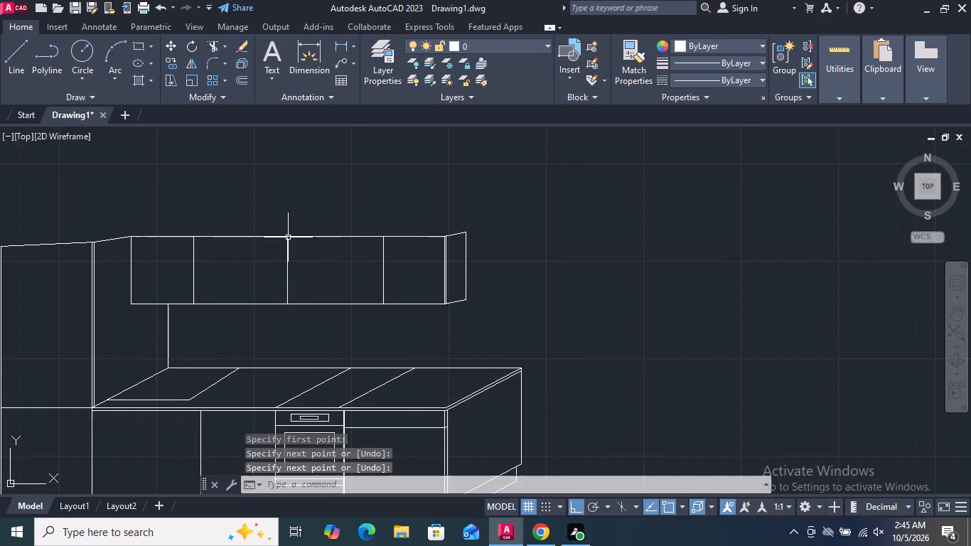
Move the upper cabinet's divider nearest the slanted end panel horizontally a short way toward the middle divider.
{"action": "scroll", "coordinate": [328, 269], "scroll_direction": "up", "scroll_amount": 1}
{"action": "left_click_drag", "start_coordinate": [447, 279], "coordinate": [436, 277]}
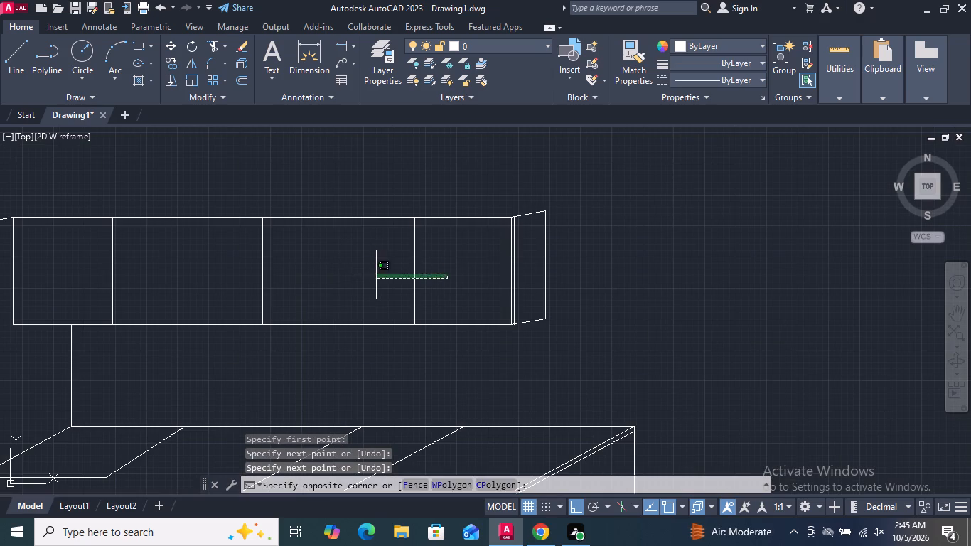
{"action": "left_click", "coordinate": [376, 274]}
{"action": "left_click", "coordinate": [169, 44]}
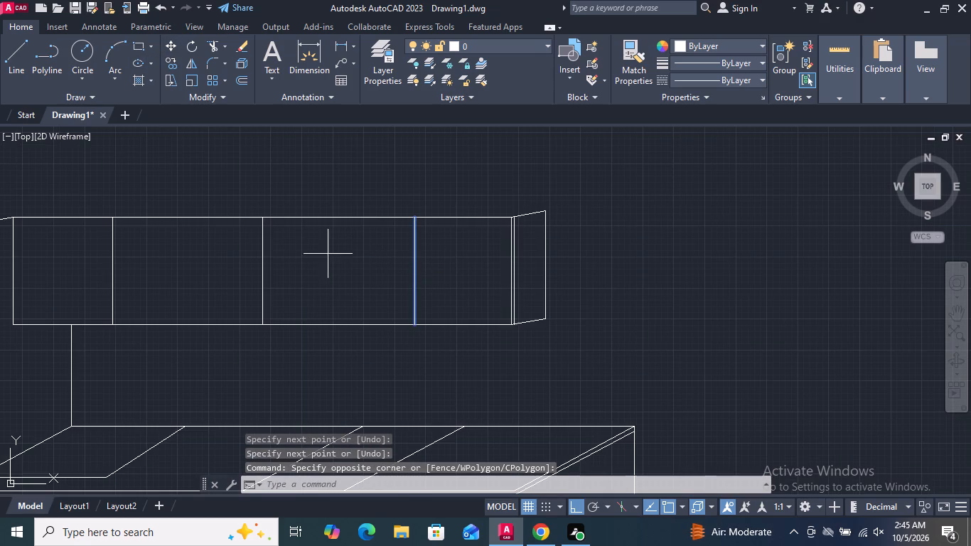
{"action": "left_click", "coordinate": [410, 326]}
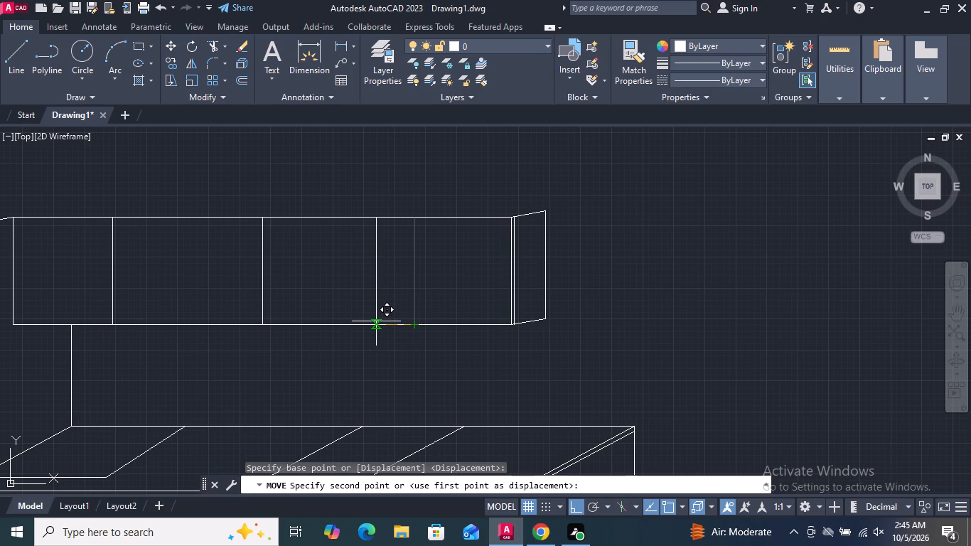
{"action": "left_click", "coordinate": [376, 321]}
{"action": "scroll", "coordinate": [215, 316], "scroll_direction": "down", "scroll_amount": 1}
Move the upper cabinet's divider nearest the tall section horizontally a short way toward the middle divider.
{"action": "scroll", "coordinate": [122, 309], "scroll_direction": "up", "scroll_amount": 2}
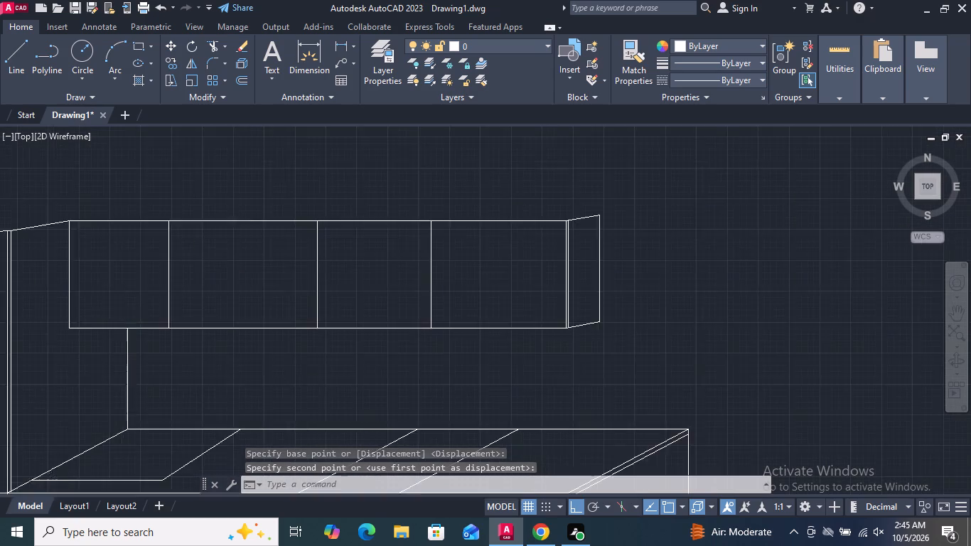
{"action": "left_click_drag", "start_coordinate": [224, 308], "coordinate": [194, 302]}
{"action": "left_click", "coordinate": [185, 298]}
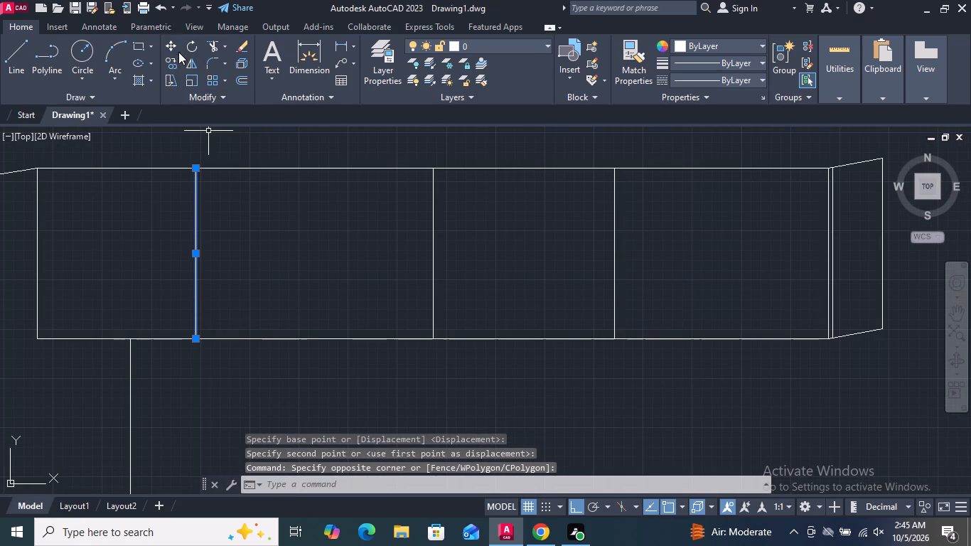
{"action": "left_click", "coordinate": [174, 50]}
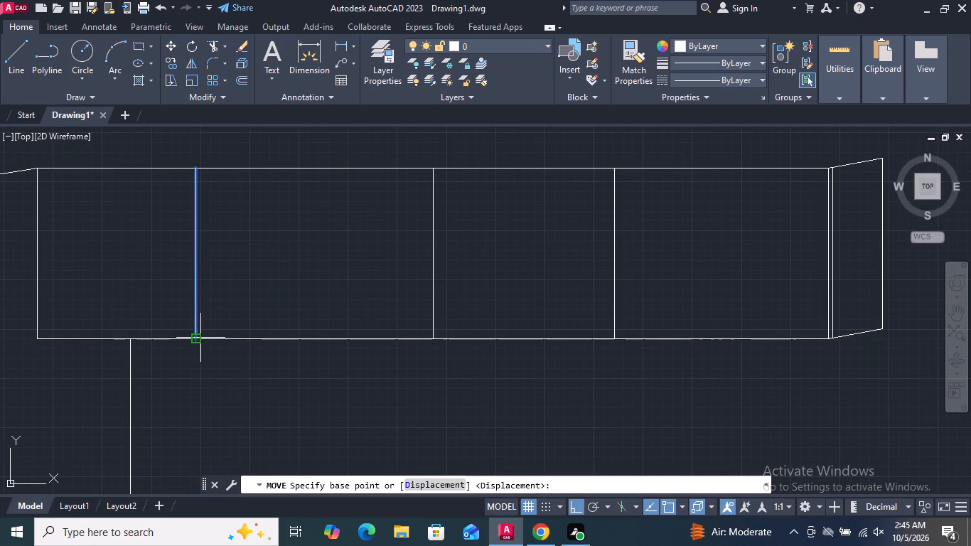
{"action": "left_click", "coordinate": [198, 338]}
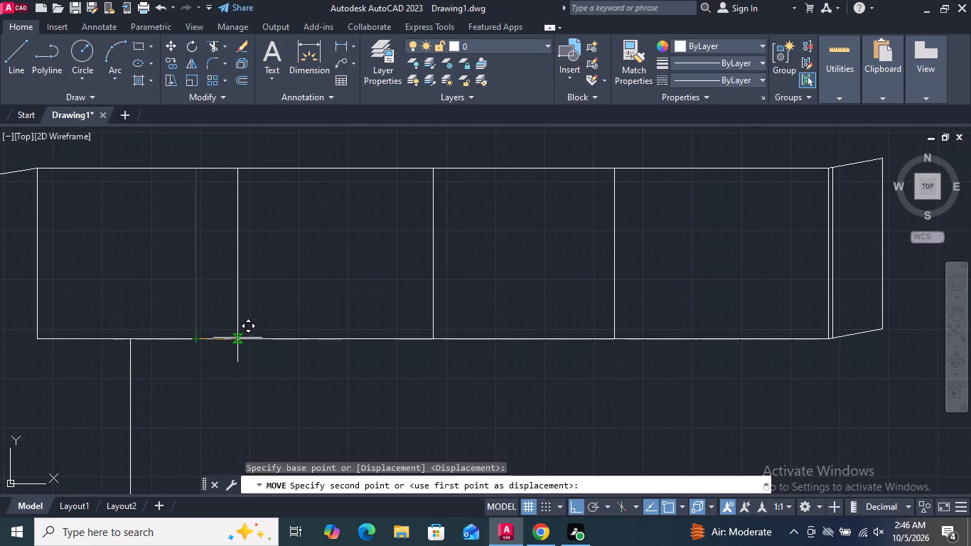
{"action": "left_click", "coordinate": [239, 338]}
Draw a horizontal line about two-thirds of the way down the upper cabinet's third door, between the middle divider and the next one.
{"action": "scroll", "coordinate": [270, 348], "scroll_direction": "down", "scroll_amount": 2}
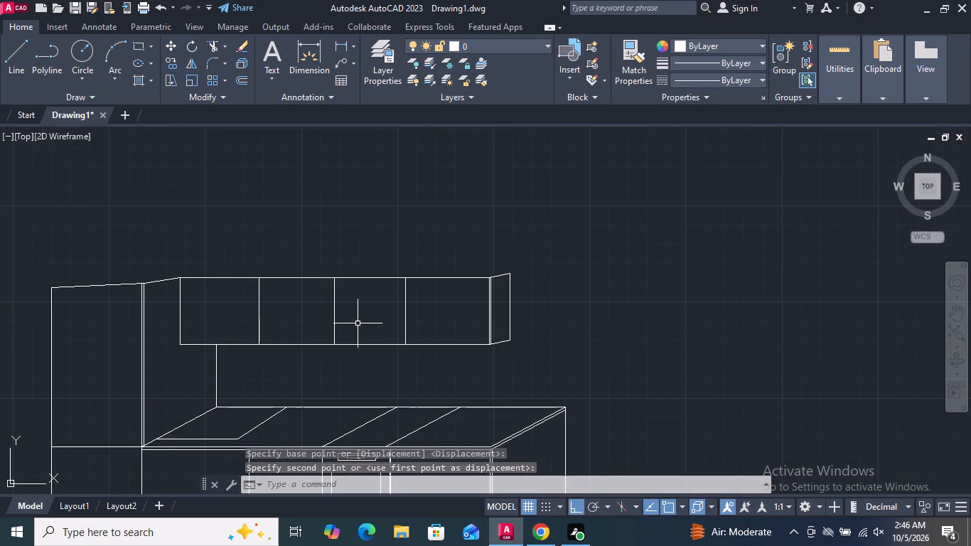
{"action": "scroll", "coordinate": [346, 371], "scroll_direction": "up", "scroll_amount": 2}
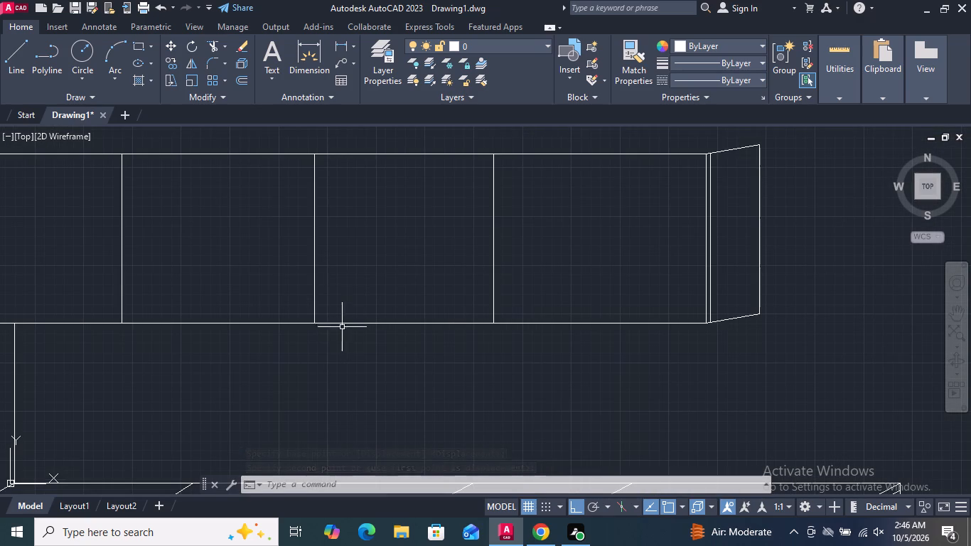
{"action": "left_click", "coordinate": [26, 60]}
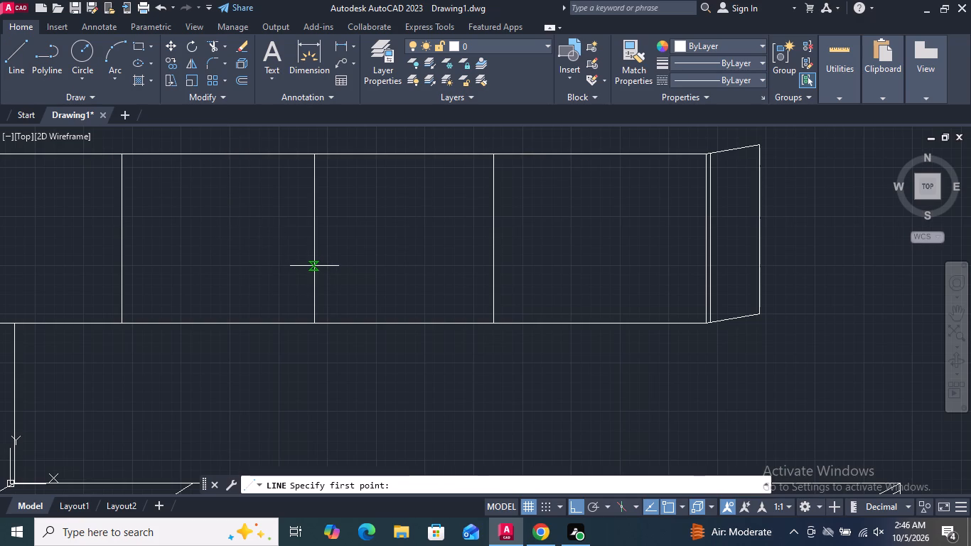
{"action": "left_click", "coordinate": [314, 266]}
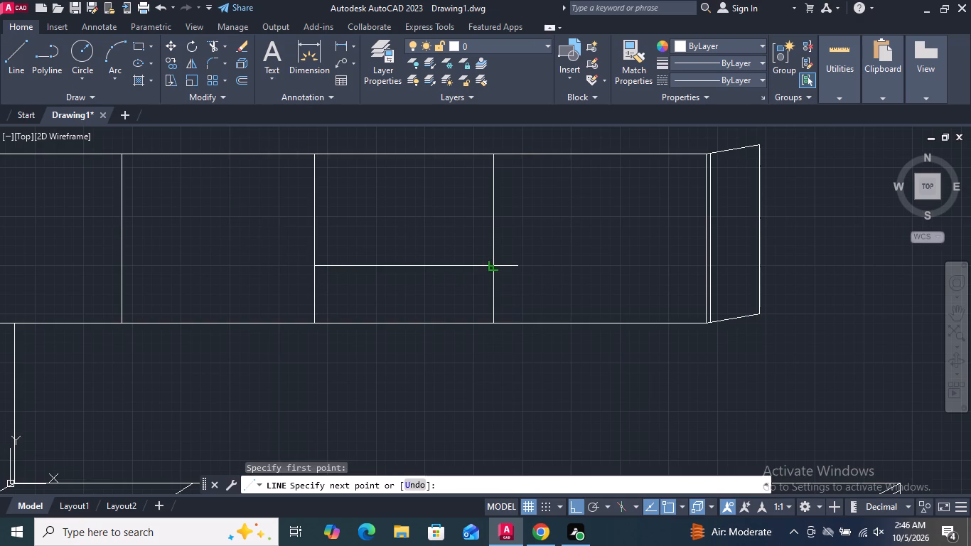
{"action": "left_click", "coordinate": [494, 268]}
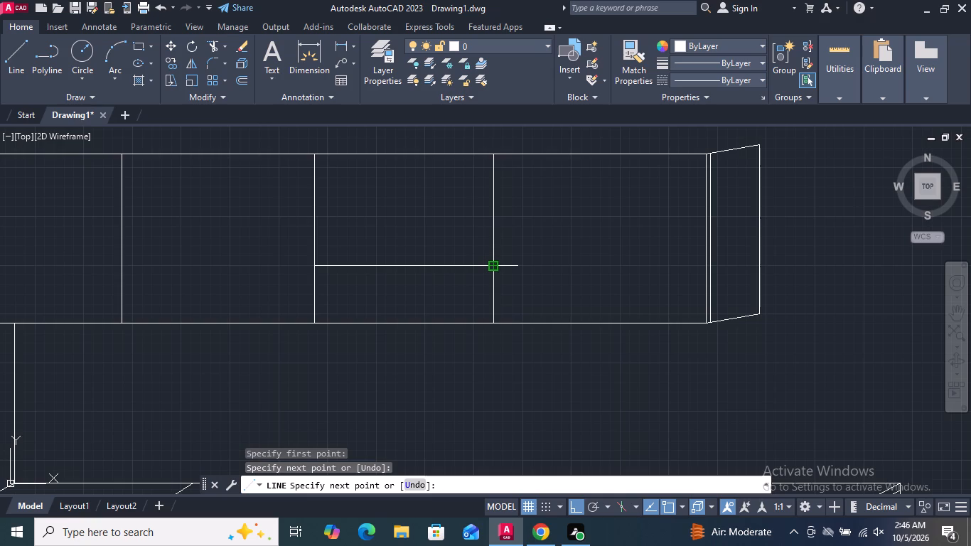
{"action": "key", "text": "Return"}
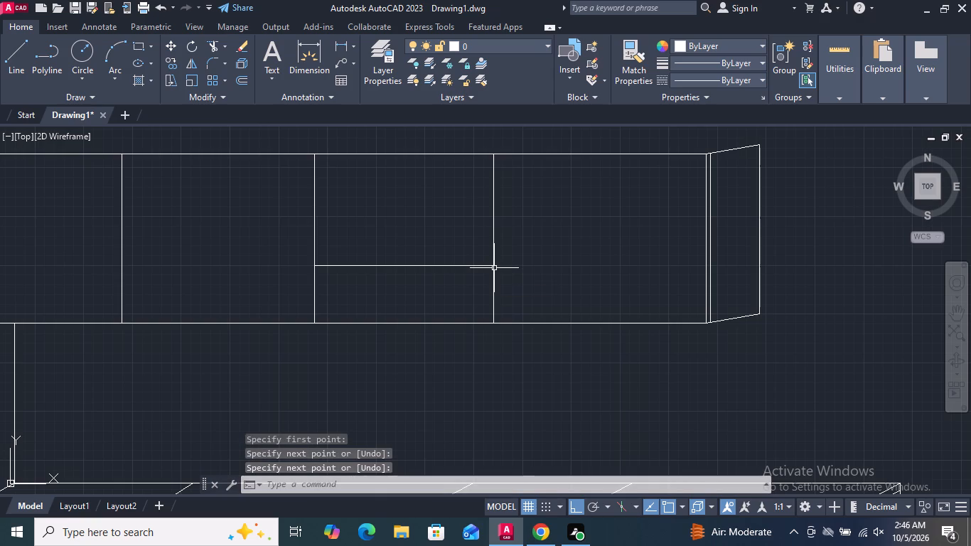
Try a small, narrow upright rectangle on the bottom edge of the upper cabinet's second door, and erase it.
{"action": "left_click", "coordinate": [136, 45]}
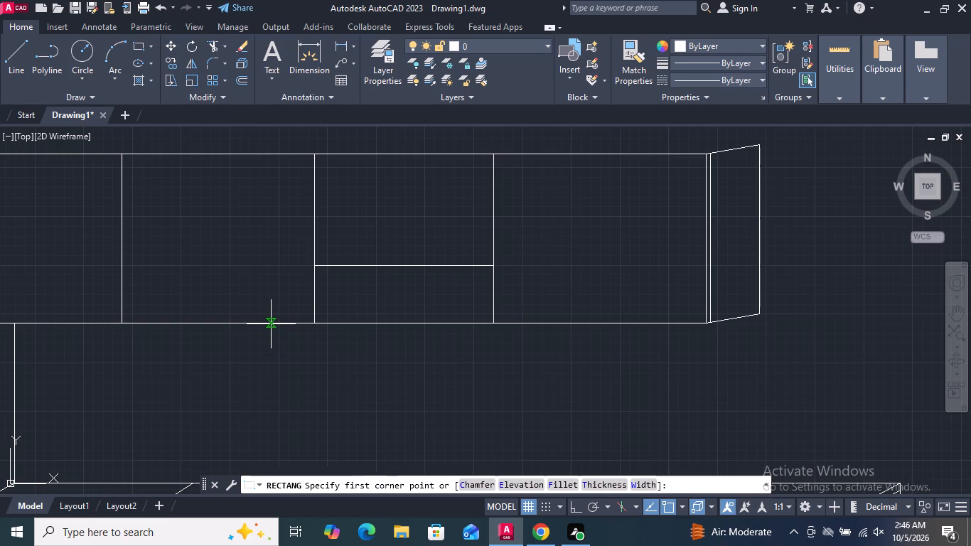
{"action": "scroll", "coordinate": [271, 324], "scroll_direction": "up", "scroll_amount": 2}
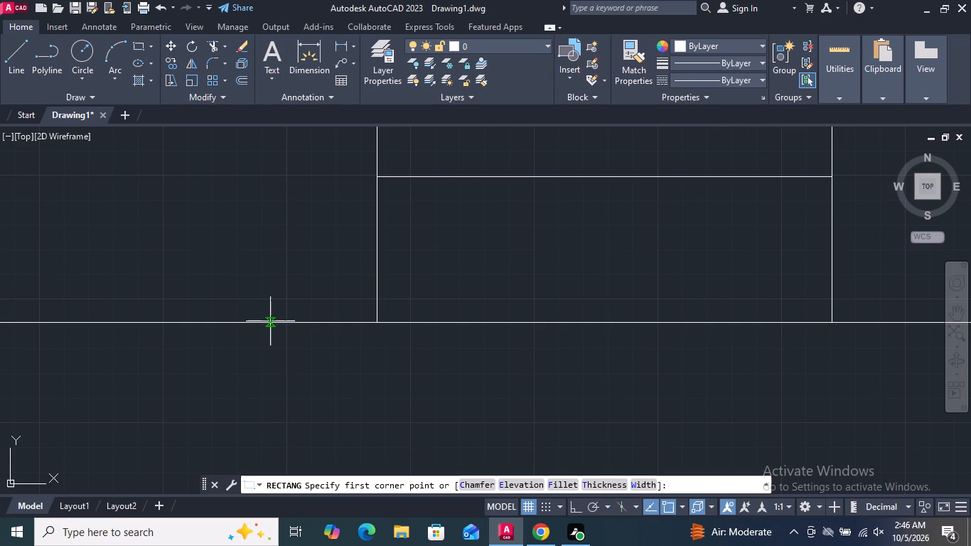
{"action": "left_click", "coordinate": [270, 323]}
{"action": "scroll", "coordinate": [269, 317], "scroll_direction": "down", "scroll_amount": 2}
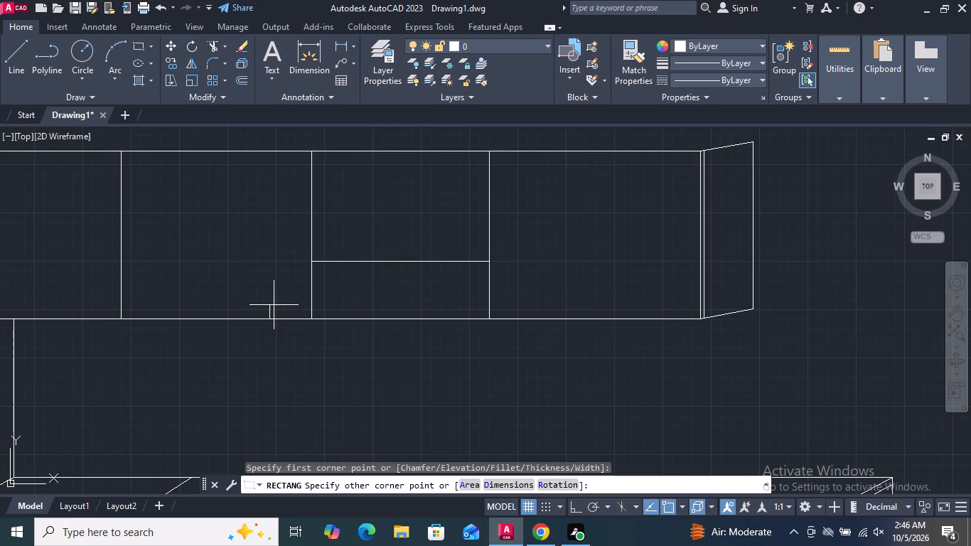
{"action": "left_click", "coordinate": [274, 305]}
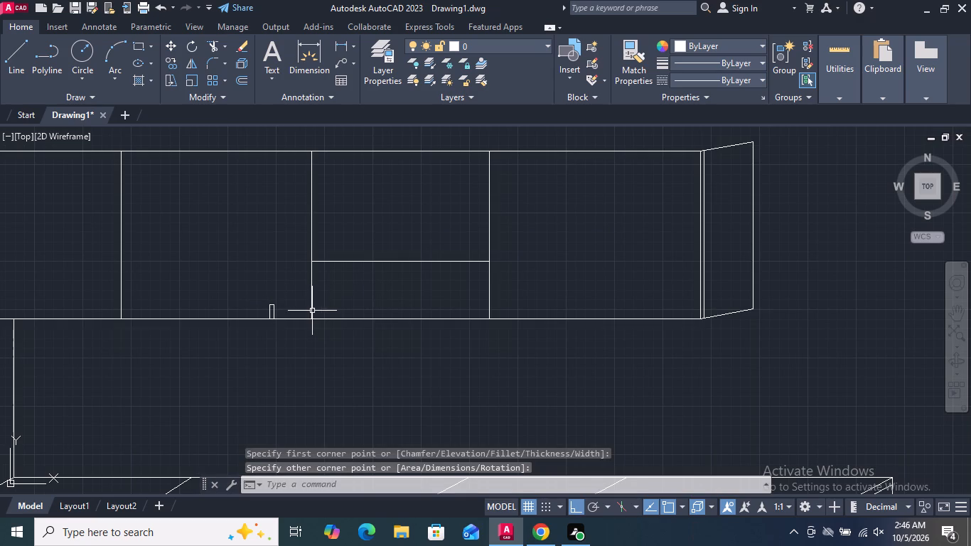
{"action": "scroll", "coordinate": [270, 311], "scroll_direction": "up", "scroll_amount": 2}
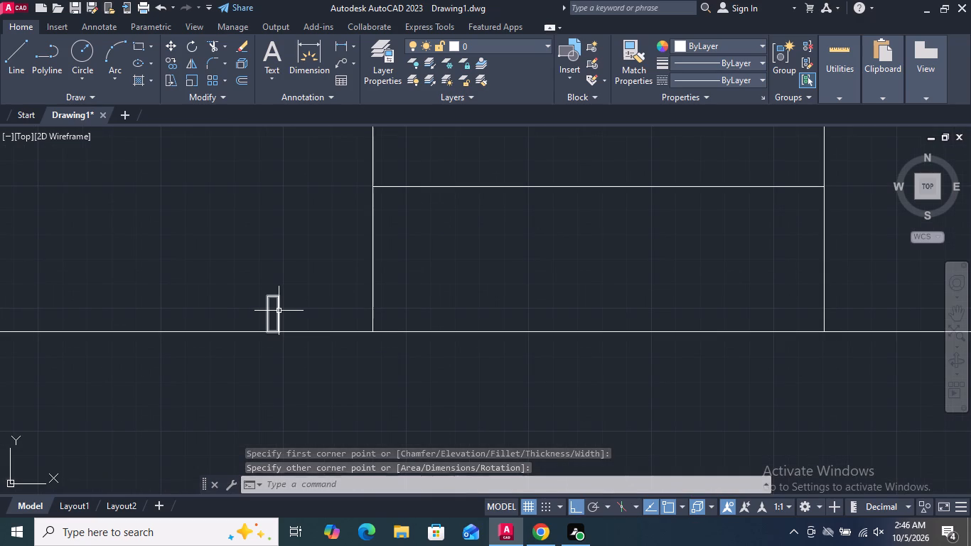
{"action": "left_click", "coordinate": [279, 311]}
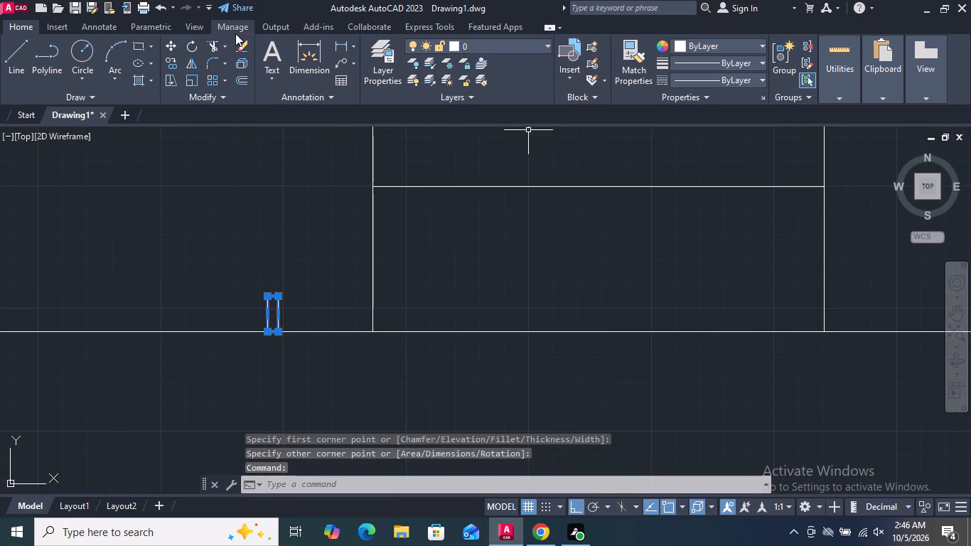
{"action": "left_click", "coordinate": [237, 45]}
Draw a low, wide three-sided line outline standing on the upper cabinet's bottom edge, from the second door across into the third.
{"action": "left_click", "coordinate": [15, 62]}
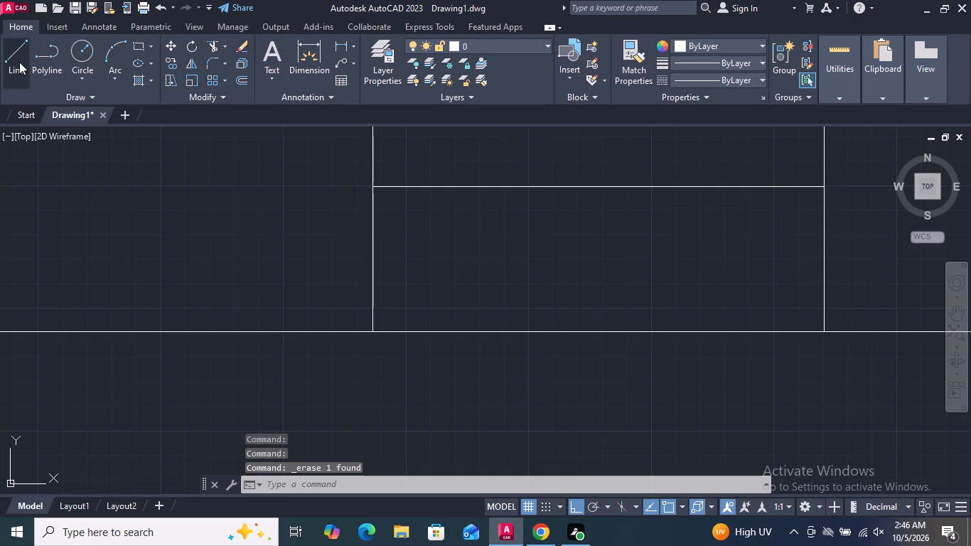
{"action": "left_click", "coordinate": [276, 331]}
{"action": "left_click", "coordinate": [294, 294]}
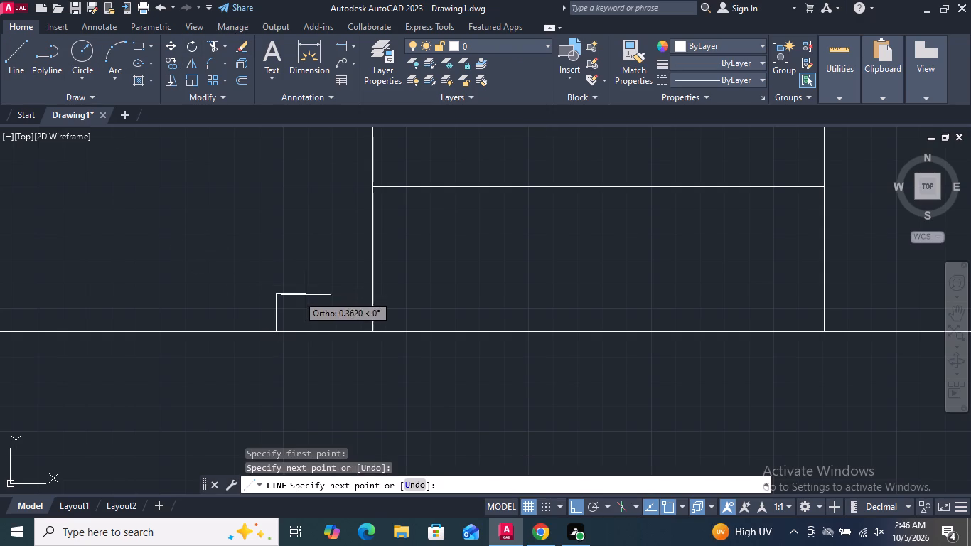
{"action": "scroll", "coordinate": [500, 295], "scroll_direction": "down", "scroll_amount": 2}
{"action": "scroll", "coordinate": [500, 295], "scroll_direction": "up", "scroll_amount": 1}
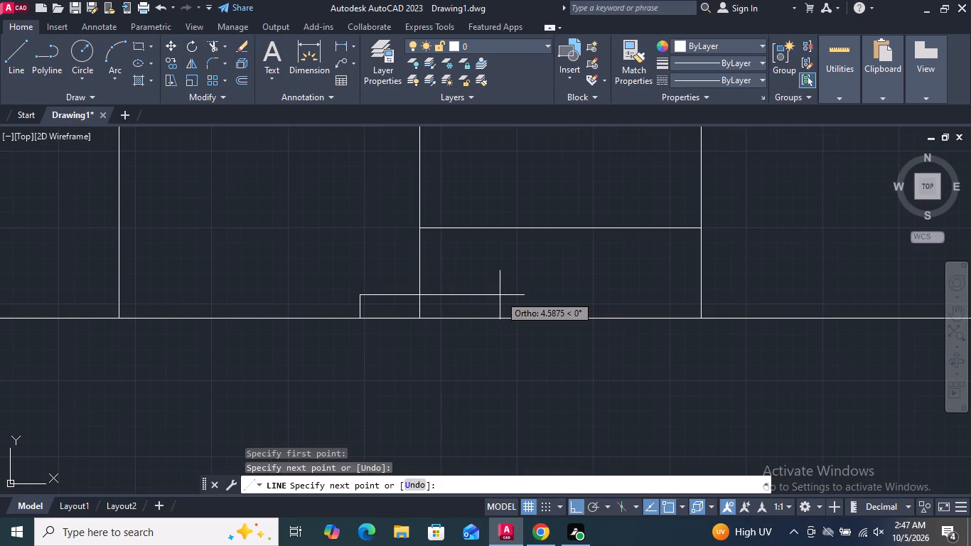
{"action": "left_click", "coordinate": [596, 289]}
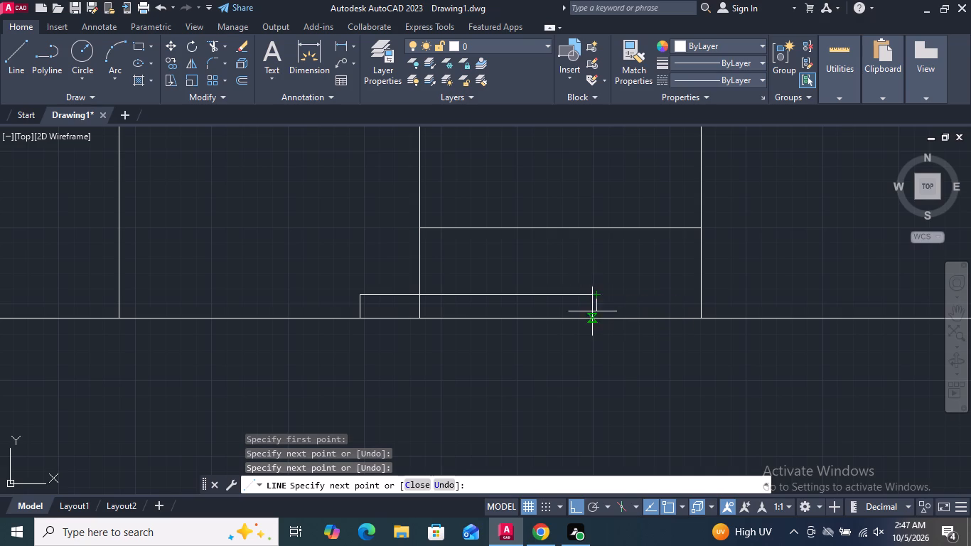
{"action": "left_click", "coordinate": [592, 316]}
{"action": "key", "text": "Return"}
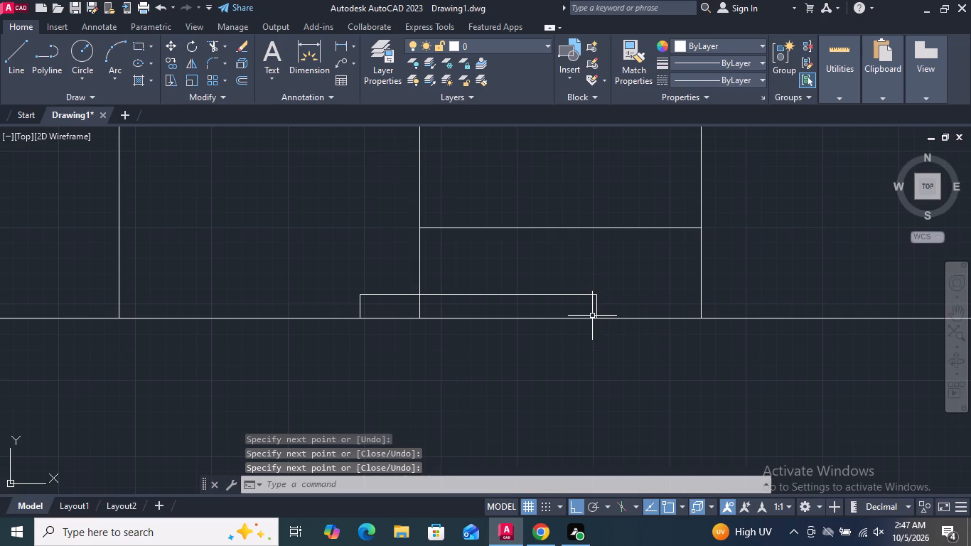
Draw a three-point arc from the low outline's corner in the second door, through the middle divider's junction with the horizontal line, ending inside the third door.
{"action": "scroll", "coordinate": [502, 252], "scroll_direction": "up", "scroll_amount": 1}
{"action": "left_click", "coordinate": [121, 44]}
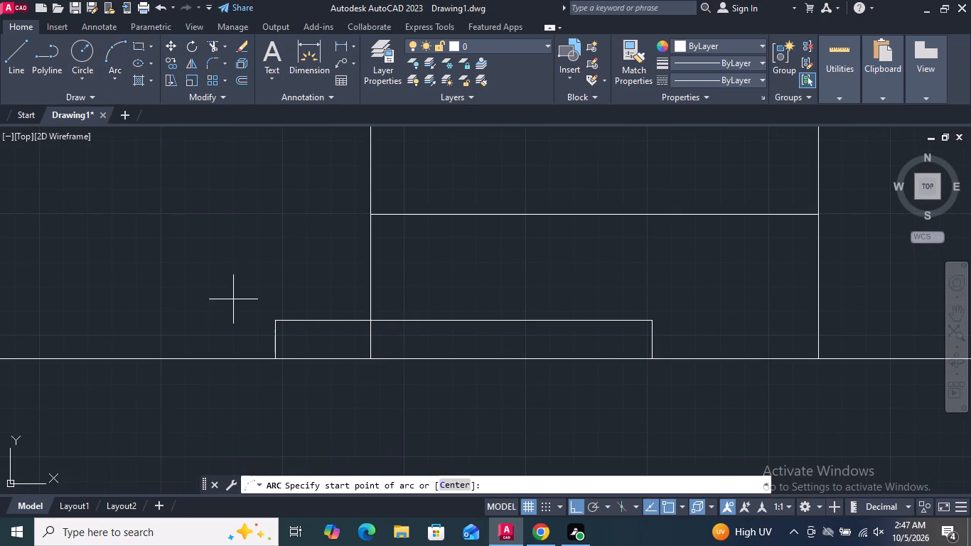
{"action": "left_click", "coordinate": [277, 325]}
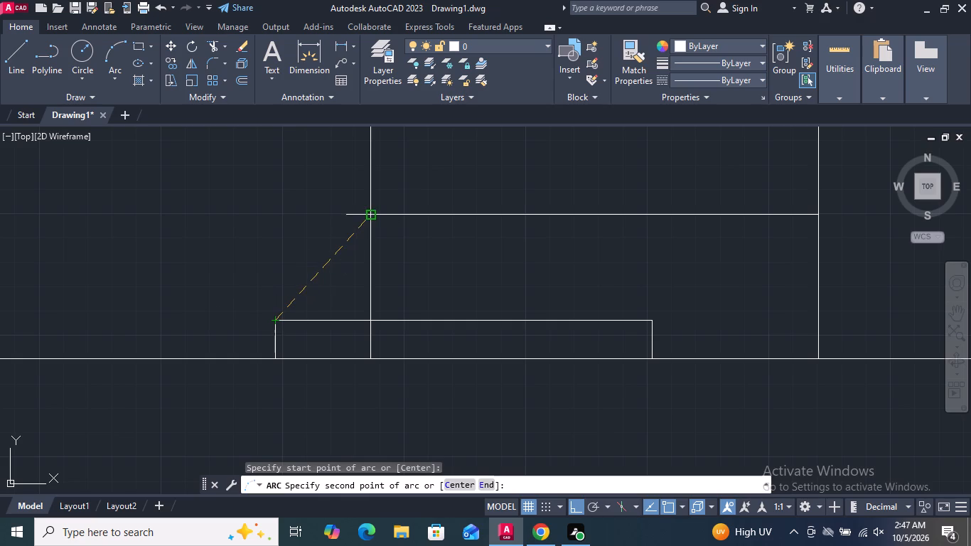
{"action": "left_click", "coordinate": [374, 216]}
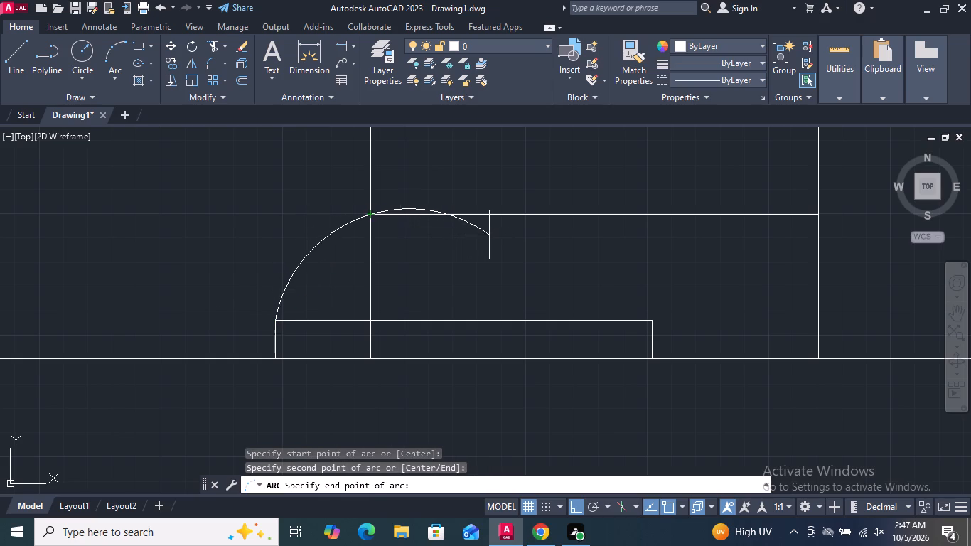
{"action": "left_click", "coordinate": [497, 235]}
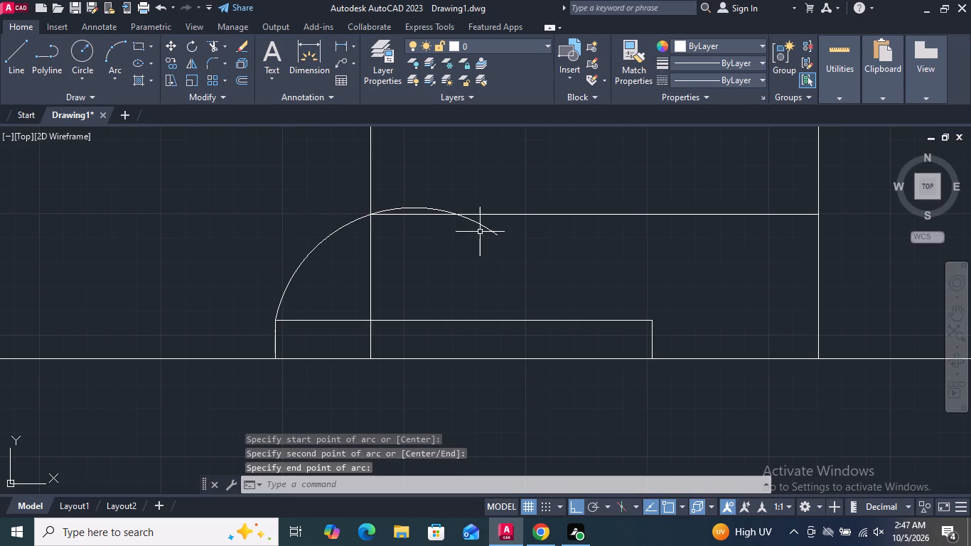
Trim away the arc beyond the middle divider and the part of that divider below the third door's horizontal line.
{"action": "left_click", "coordinate": [210, 48]}
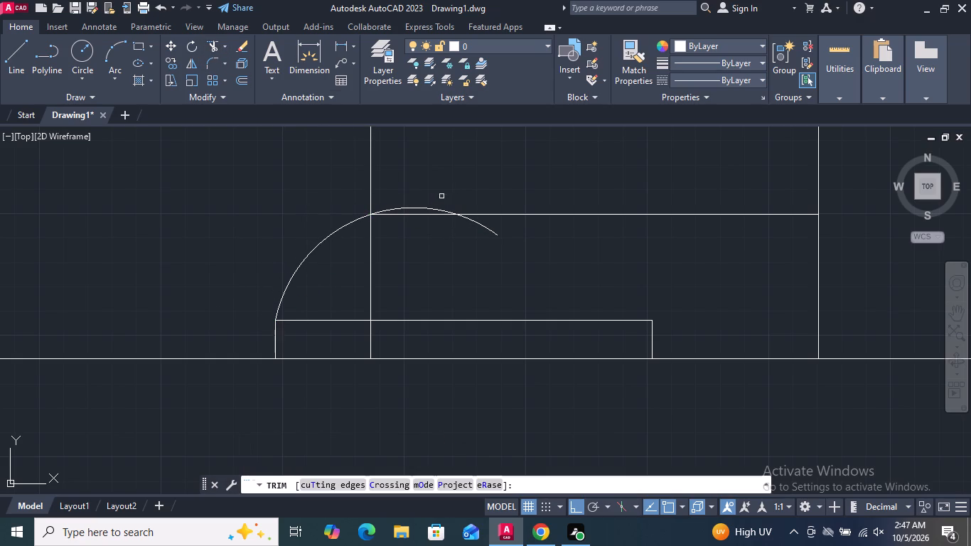
{"action": "left_click", "coordinate": [431, 208]}
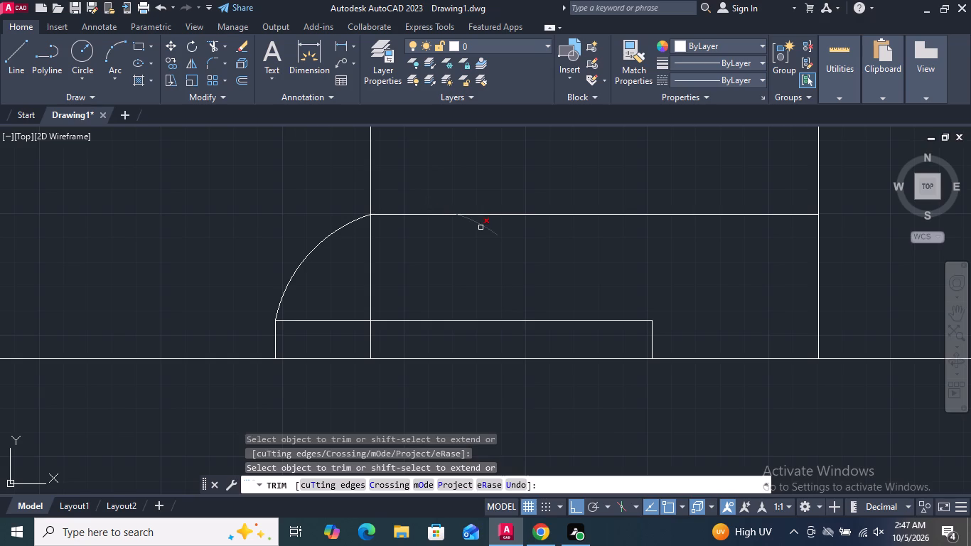
{"action": "left_click", "coordinate": [481, 227]}
{"action": "scroll", "coordinate": [459, 247], "scroll_direction": "down", "scroll_amount": 2}
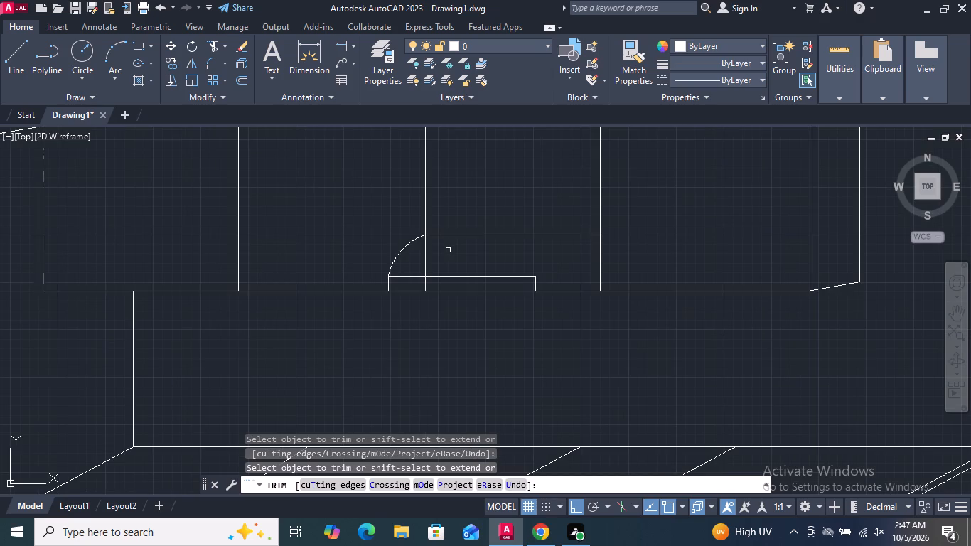
{"action": "left_click", "coordinate": [424, 257]}
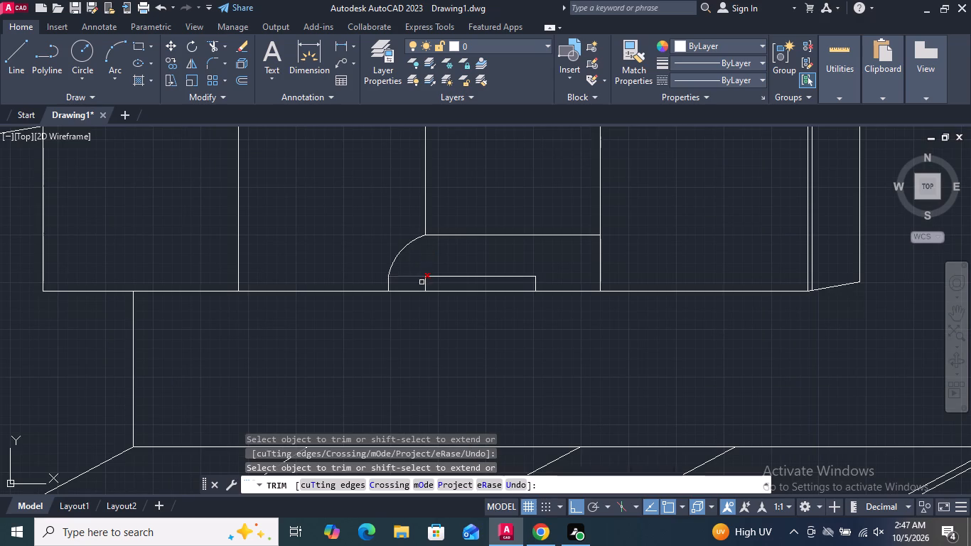
{"action": "scroll", "coordinate": [421, 285], "scroll_direction": "up", "scroll_amount": 2}
{"action": "left_click", "coordinate": [426, 287]}
{"action": "scroll", "coordinate": [412, 309], "scroll_direction": "down", "scroll_amount": 2}
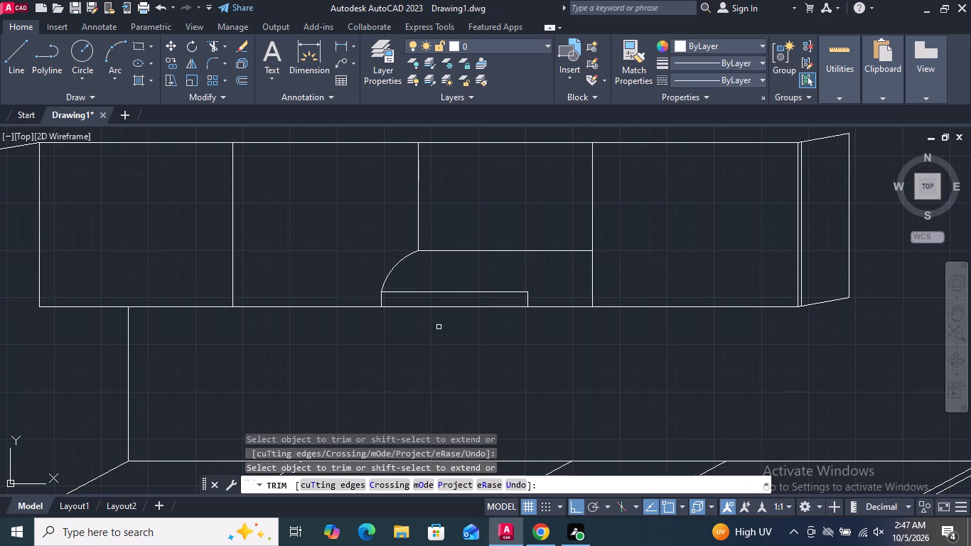
{"action": "key", "text": "Return"}
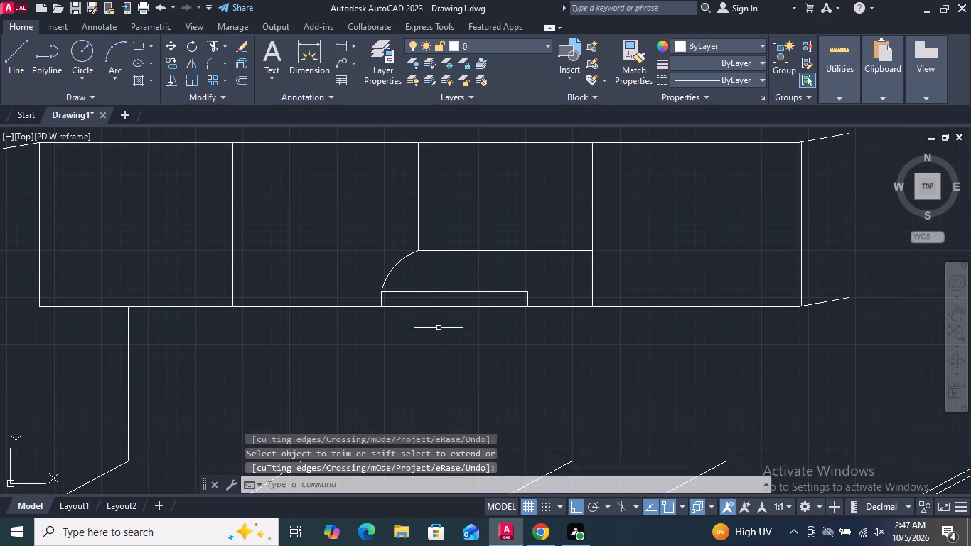
Copy the arc twice: slightly inward along the low outline's top edge, and onto the top corner at the outline's other end.
{"action": "scroll", "coordinate": [419, 277], "scroll_direction": "up", "scroll_amount": 2}
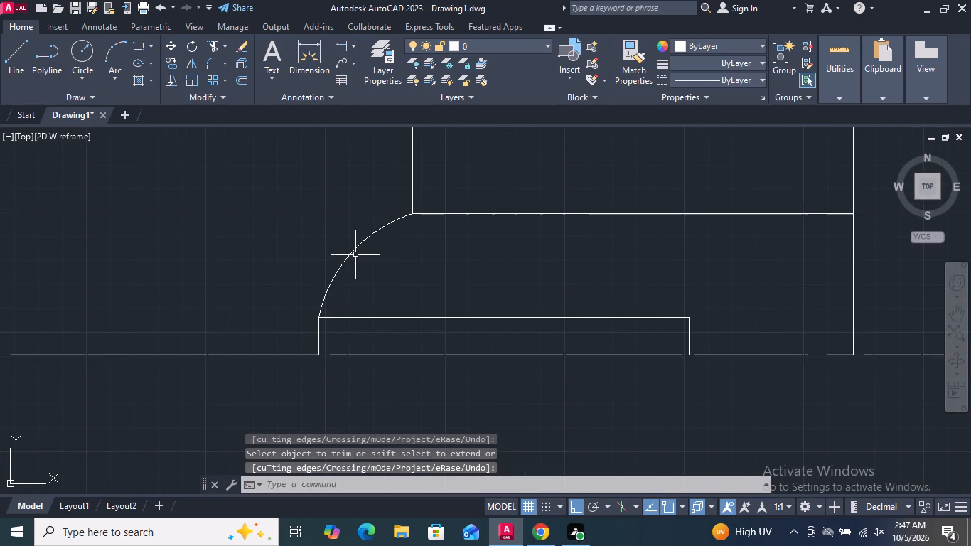
{"action": "left_click", "coordinate": [353, 252]}
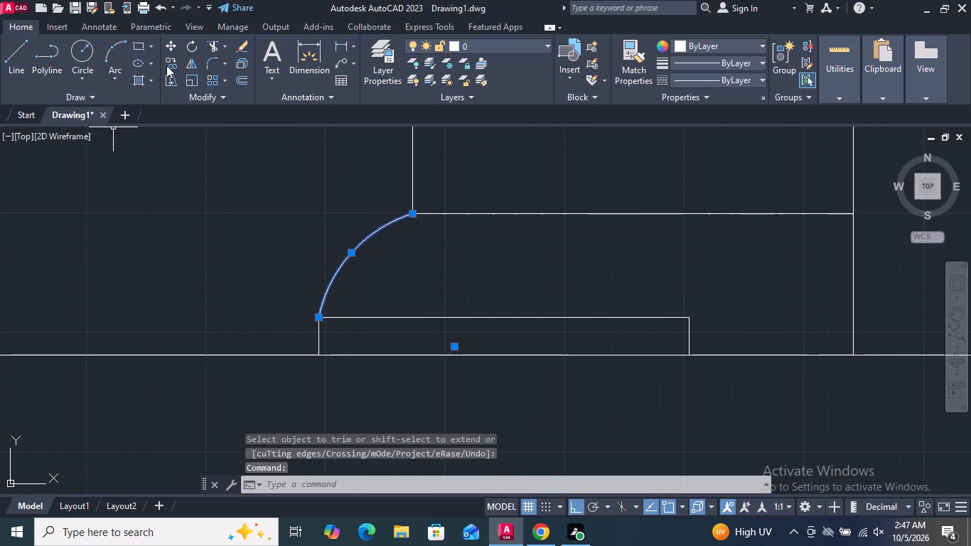
{"action": "left_click", "coordinate": [166, 65]}
{"action": "scroll", "coordinate": [319, 308], "scroll_direction": "up", "scroll_amount": 3}
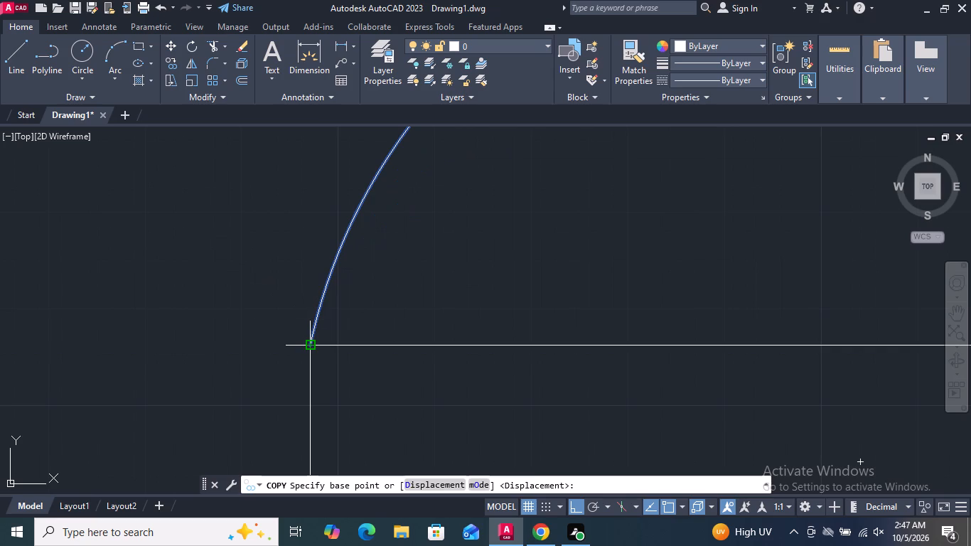
{"action": "left_click", "coordinate": [307, 346]}
{"action": "left_click", "coordinate": [326, 350]}
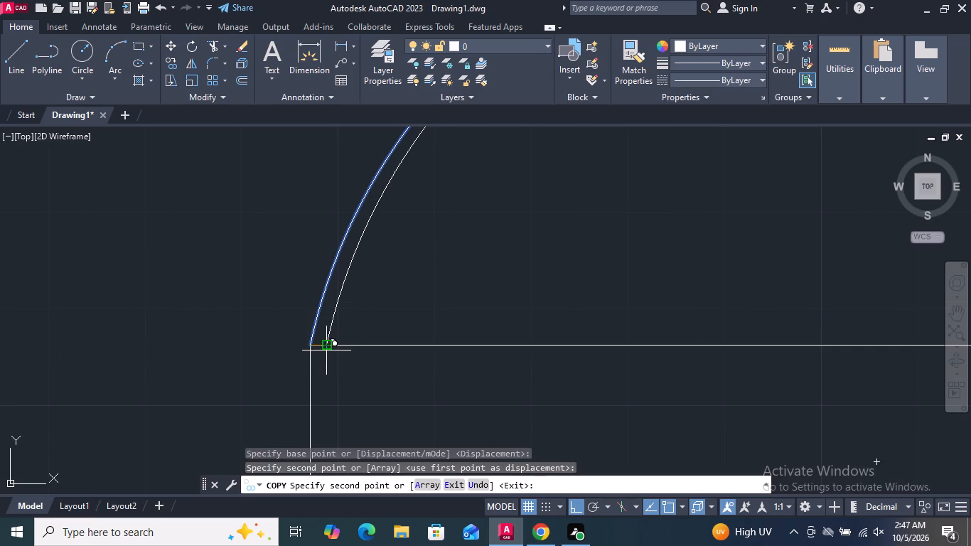
{"action": "scroll", "coordinate": [297, 355], "scroll_direction": "down", "scroll_amount": 4}
{"action": "scroll", "coordinate": [505, 346], "scroll_direction": "up", "scroll_amount": 2}
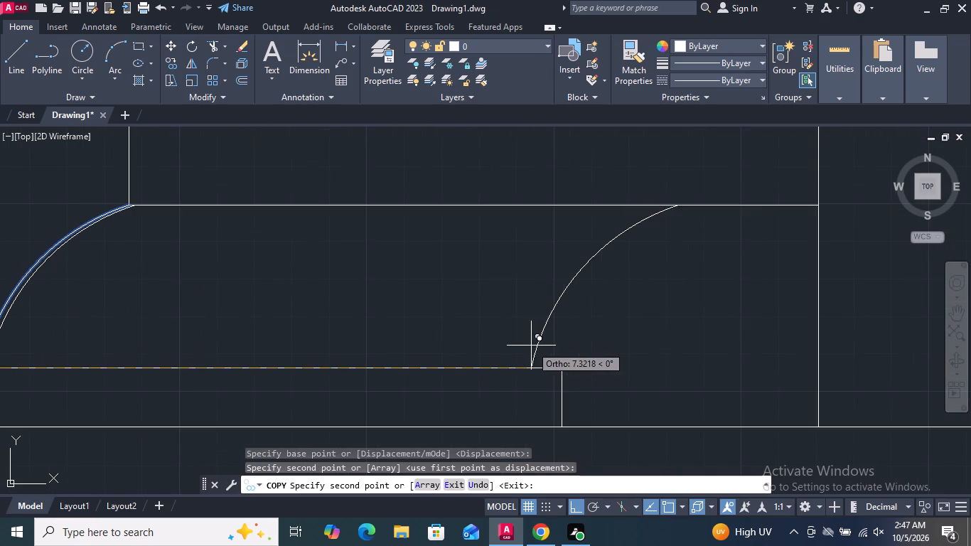
{"action": "left_click", "coordinate": [562, 370]}
{"action": "key", "text": "Return"}
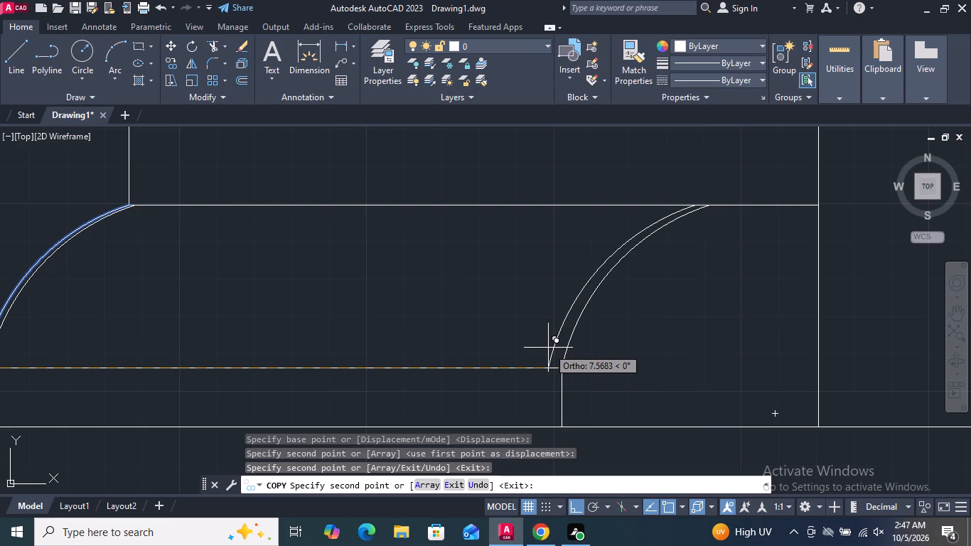
Move the far arc copy horizontally so its upper end meets the junction of the horizontal line and the third door's far divider.
{"action": "left_click", "coordinate": [169, 49]}
{"action": "left_click_drag", "start_coordinate": [634, 341], "coordinate": [564, 309]}
{"action": "left_click", "coordinate": [520, 298]}
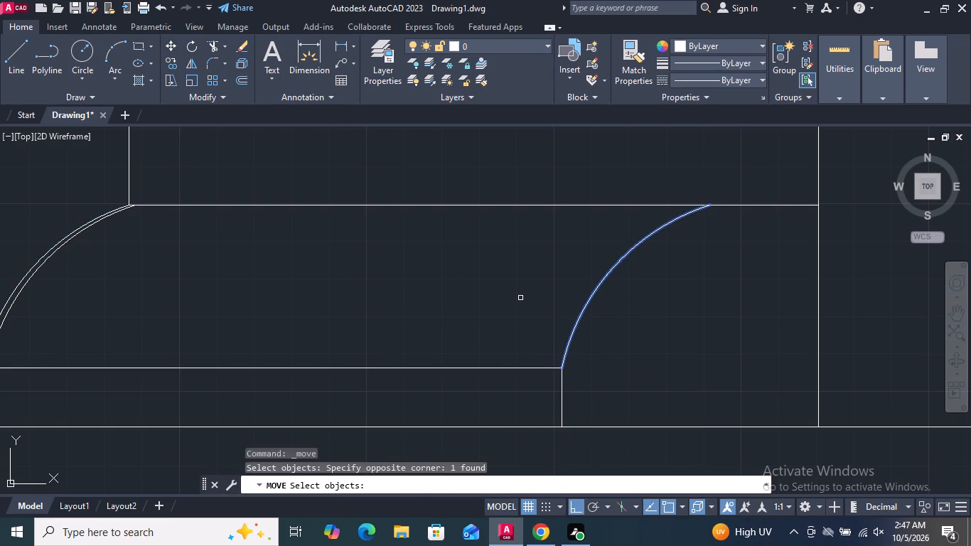
{"action": "key", "text": "Return"}
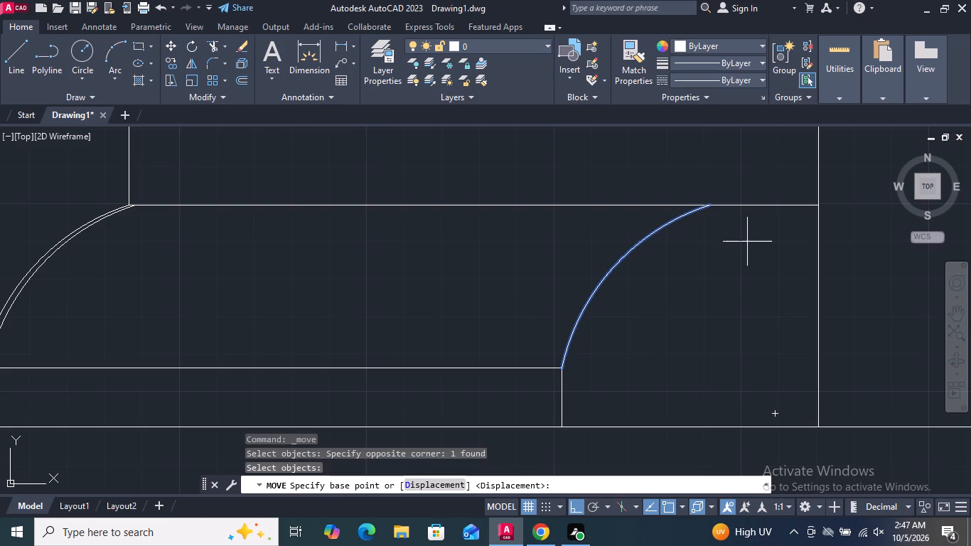
{"action": "left_click_drag", "start_coordinate": [707, 205], "coordinate": [714, 205]}
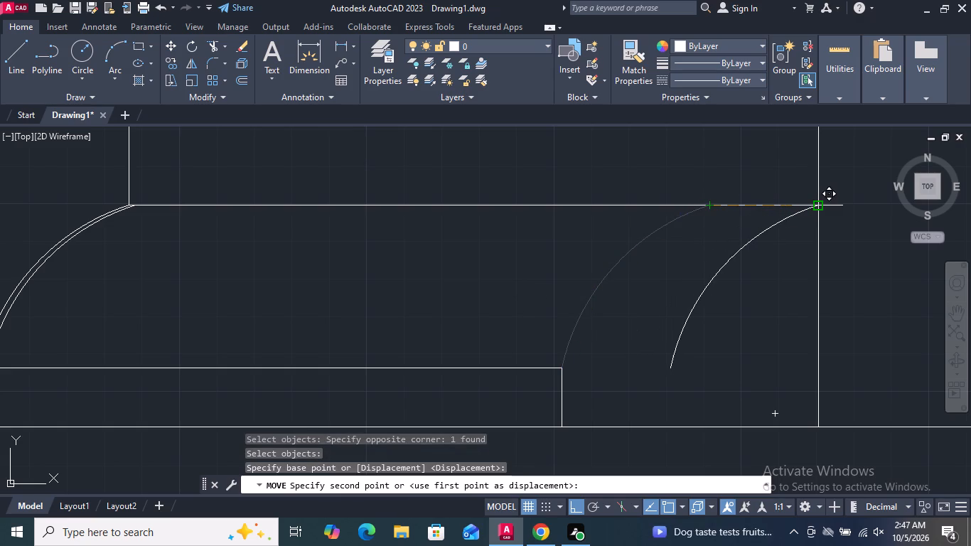
{"action": "left_click", "coordinate": [818, 205]}
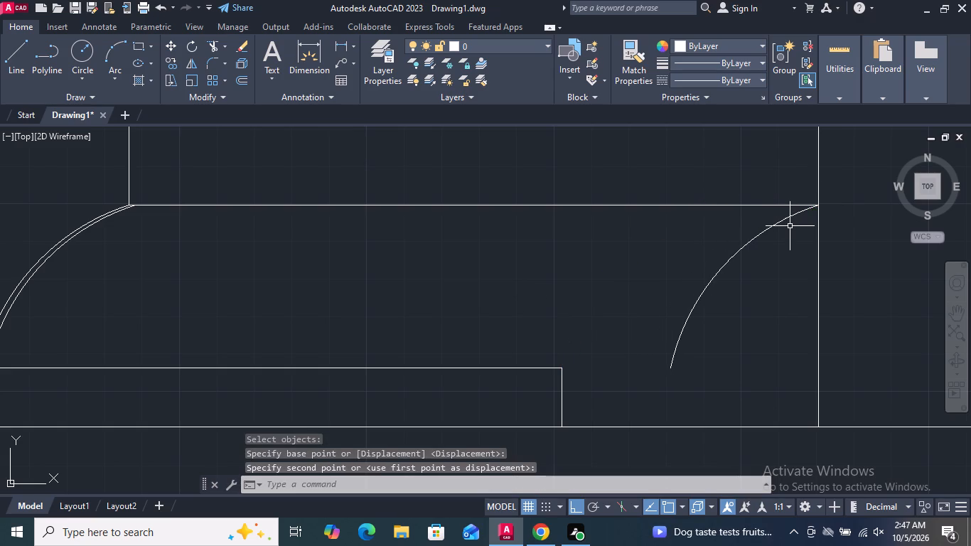
Extend the low outline's top edge to the lower end of the moved arc.
{"action": "scroll", "coordinate": [610, 300], "scroll_direction": "down", "scroll_amount": 2}
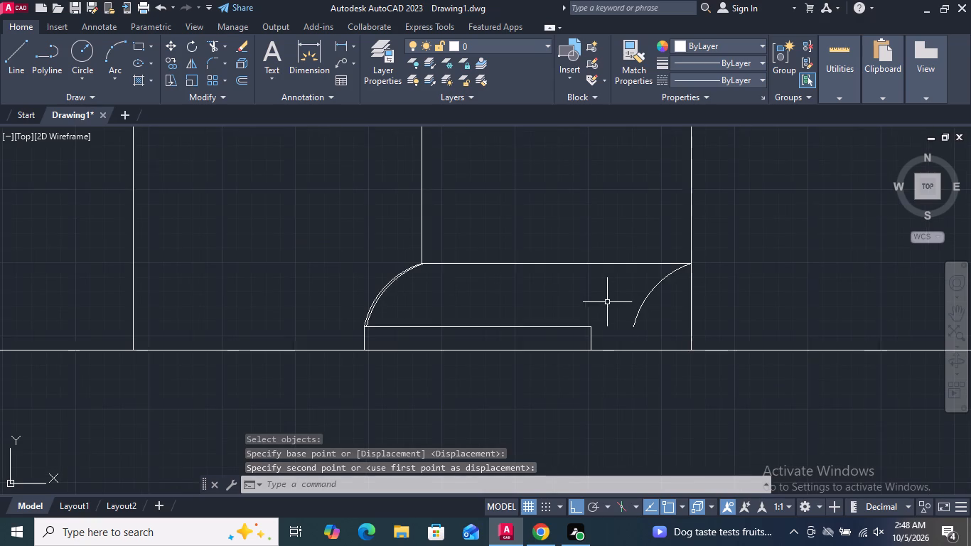
{"action": "scroll", "coordinate": [605, 368], "scroll_direction": "up", "scroll_amount": 2}
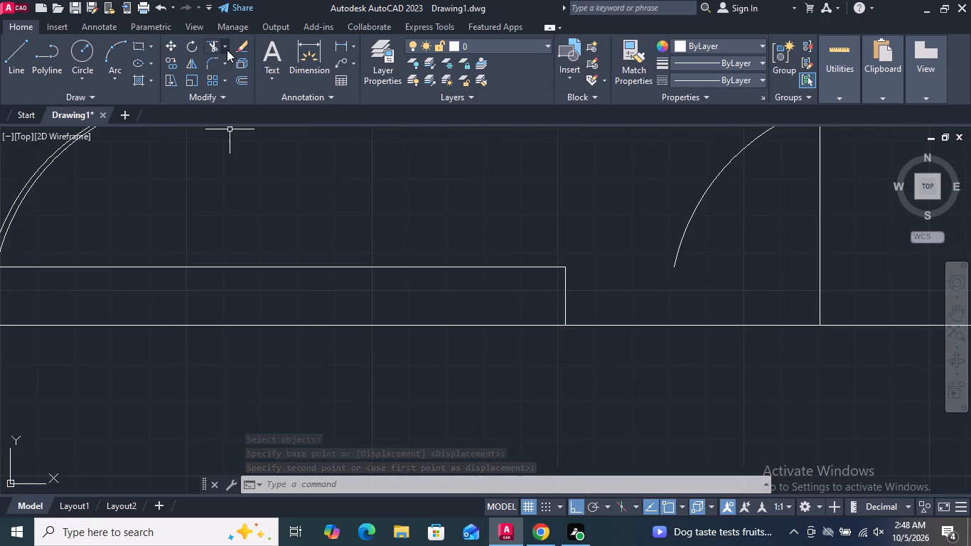
{"action": "left_click", "coordinate": [227, 50]}
{"action": "left_click", "coordinate": [247, 90]}
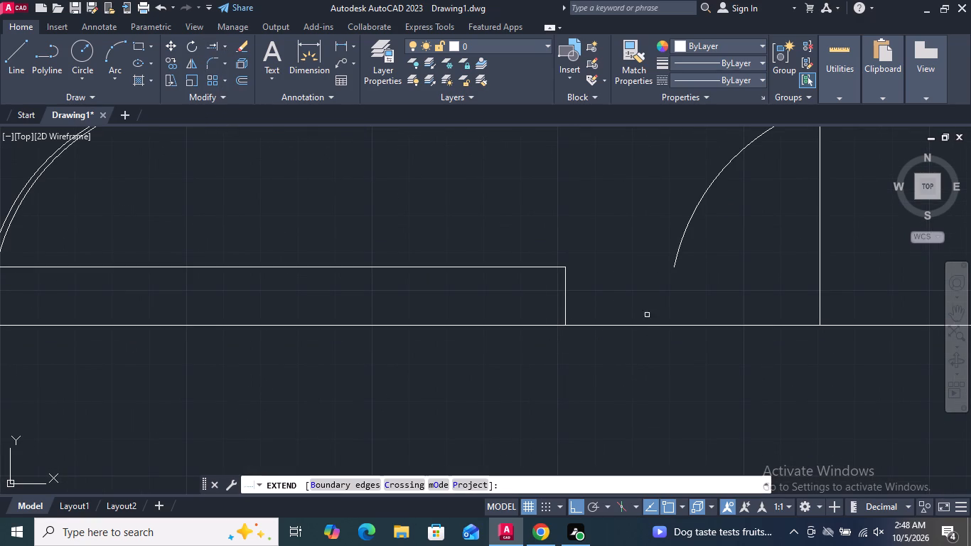
{"action": "left_click", "coordinate": [553, 266]}
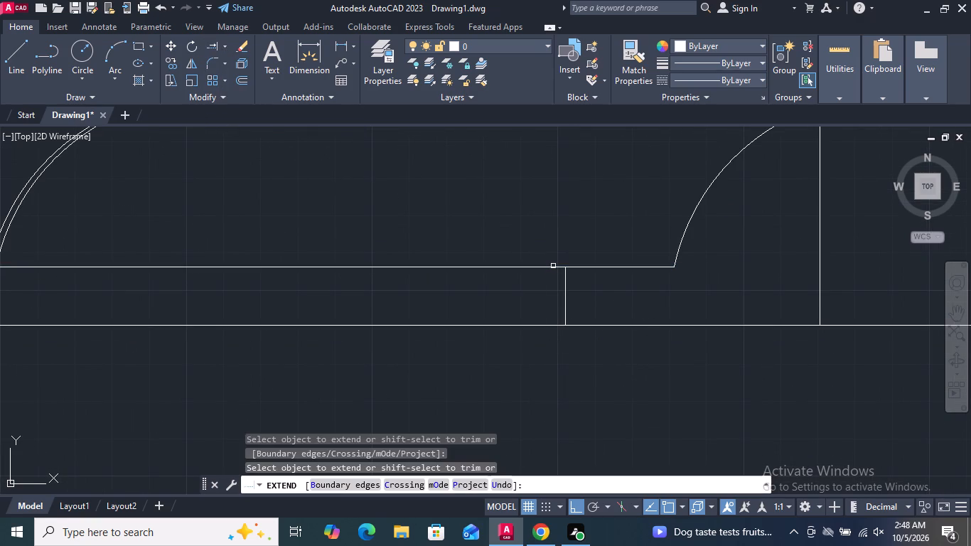
{"action": "key", "text": "Return"}
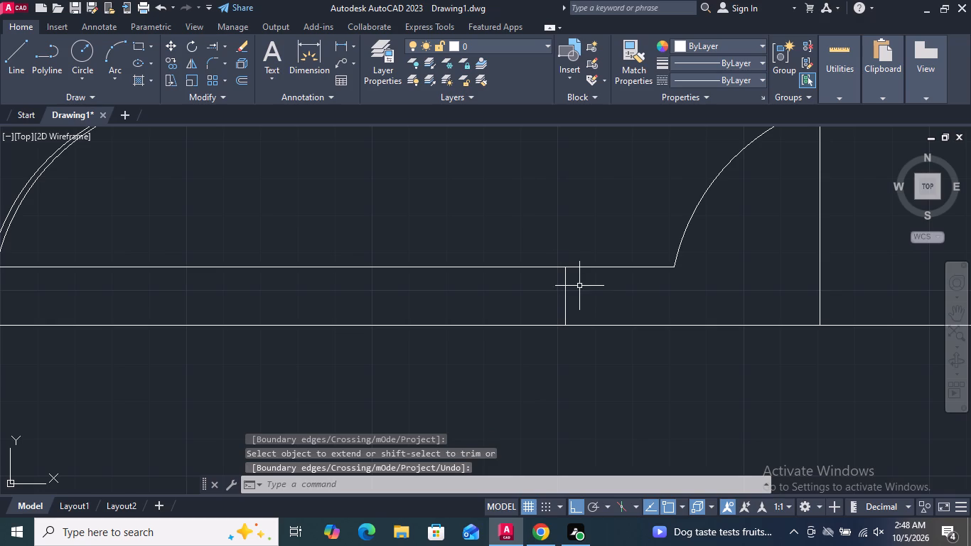
Move the low outline's short vertical side in the third door to the lower end of the moved arc.
{"action": "left_click", "coordinate": [564, 288]}
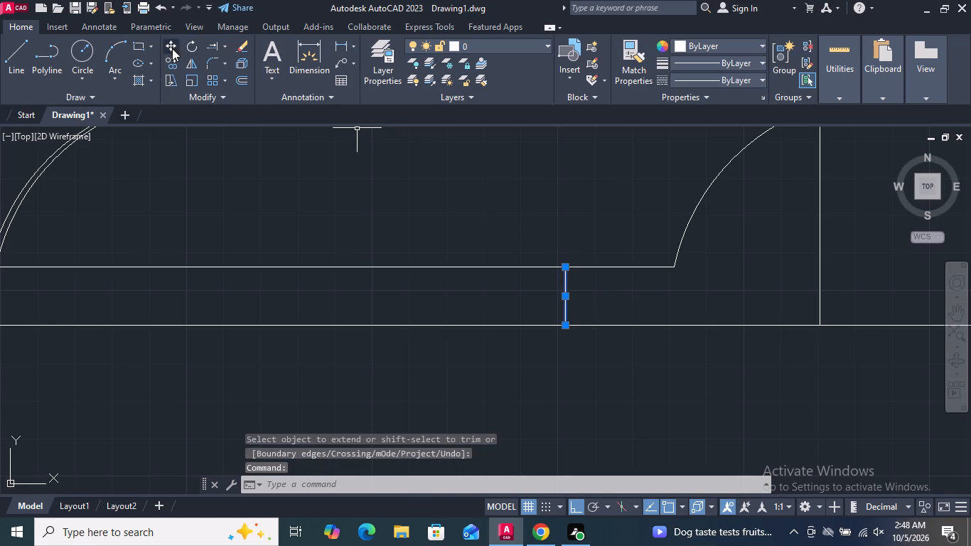
{"action": "left_click", "coordinate": [172, 48]}
{"action": "left_click", "coordinate": [568, 268]}
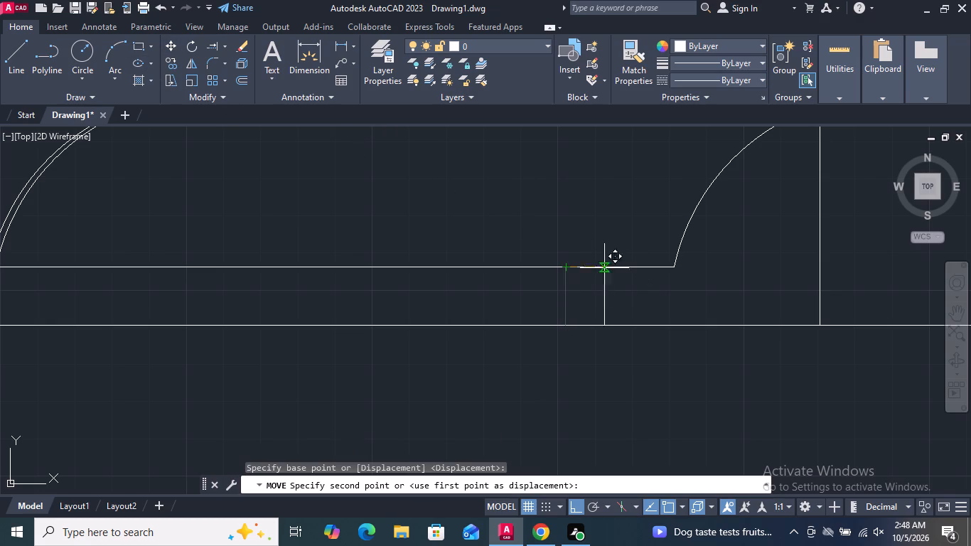
{"action": "left_click", "coordinate": [676, 267]}
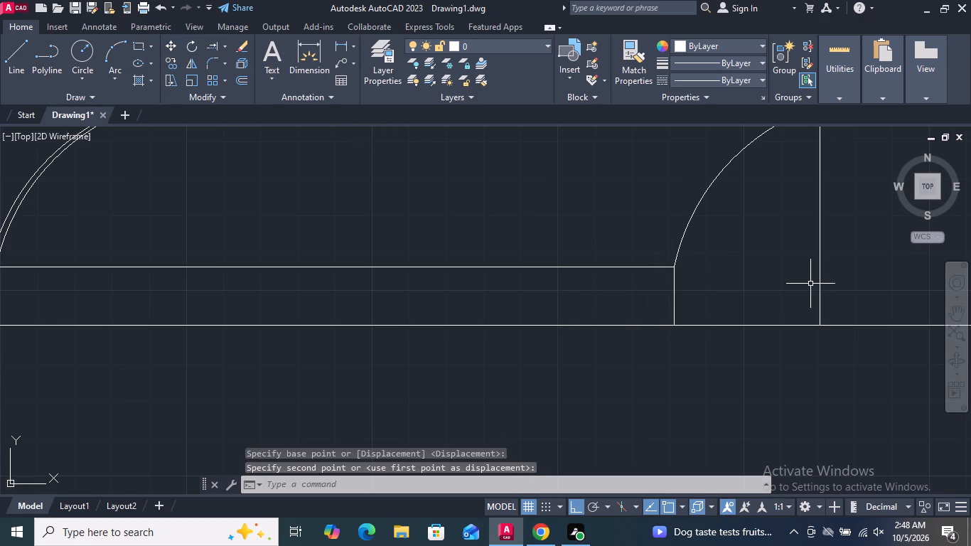
Copy the moved arc a very short distance inward along the low outline's top edge to double the curve.
{"action": "middle_click_drag", "start_coordinate": [298, 245], "coordinate": [291, 259]}
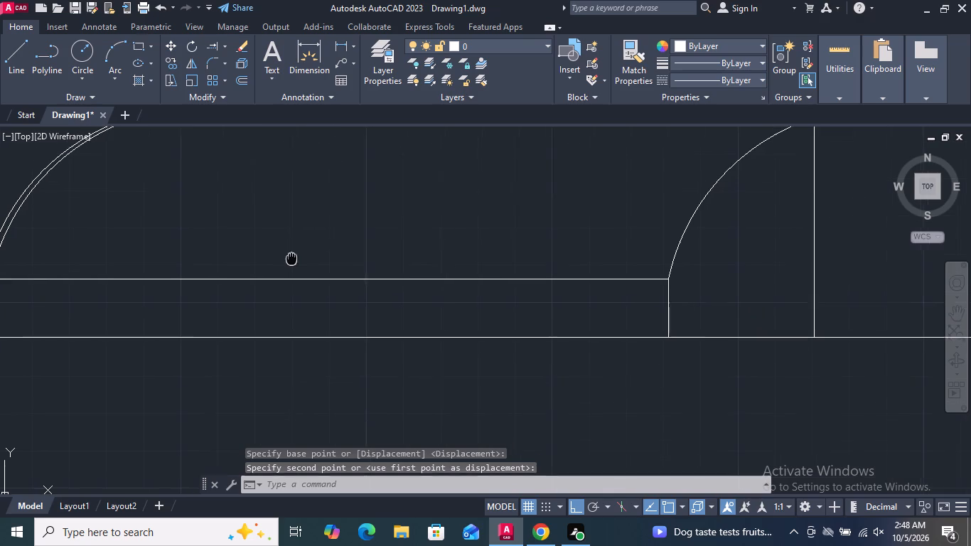
{"action": "middle_click_drag", "start_coordinate": [291, 259], "coordinate": [278, 283]}
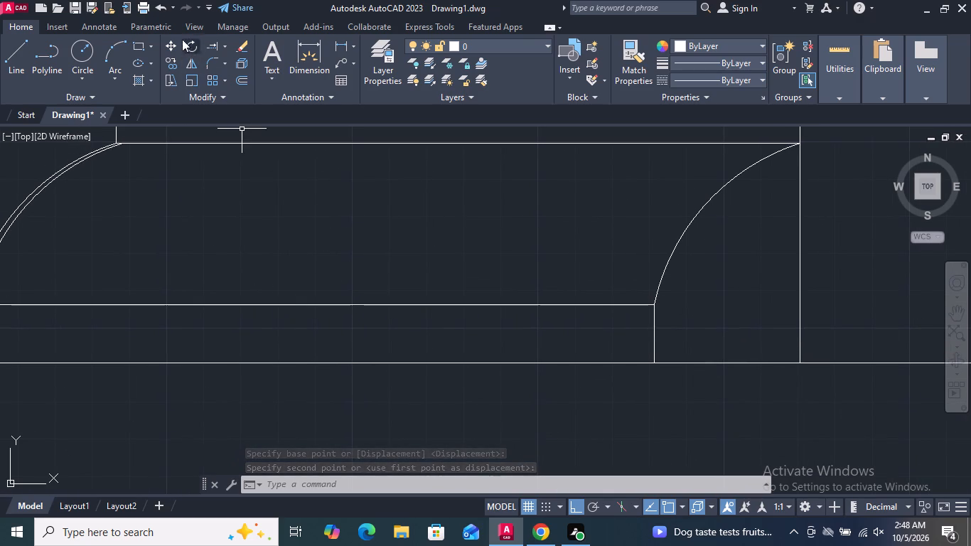
{"action": "left_click", "coordinate": [173, 66]}
{"action": "left_click_drag", "start_coordinate": [734, 269], "coordinate": [707, 256]}
{"action": "left_click", "coordinate": [672, 244]}
{"action": "key", "text": "Return"}
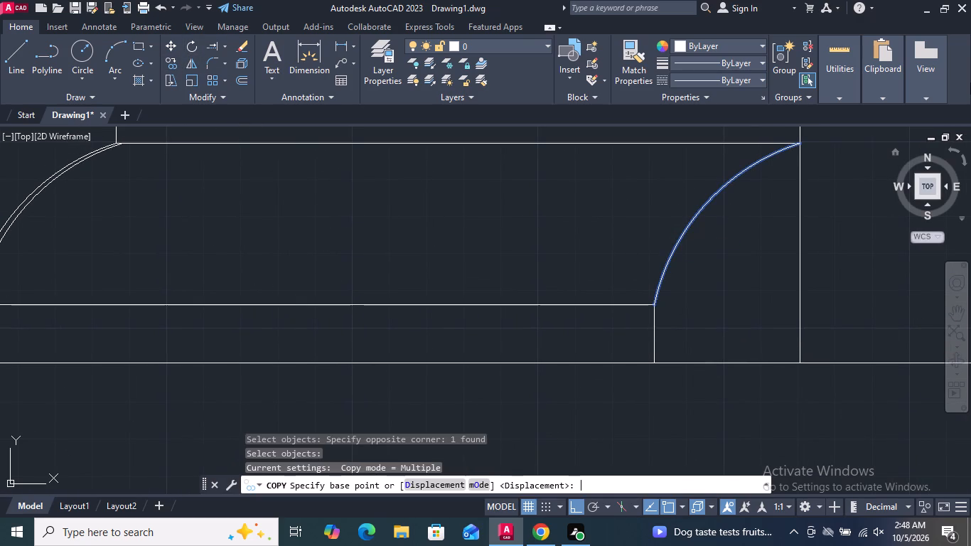
{"action": "left_click", "coordinate": [654, 304]}
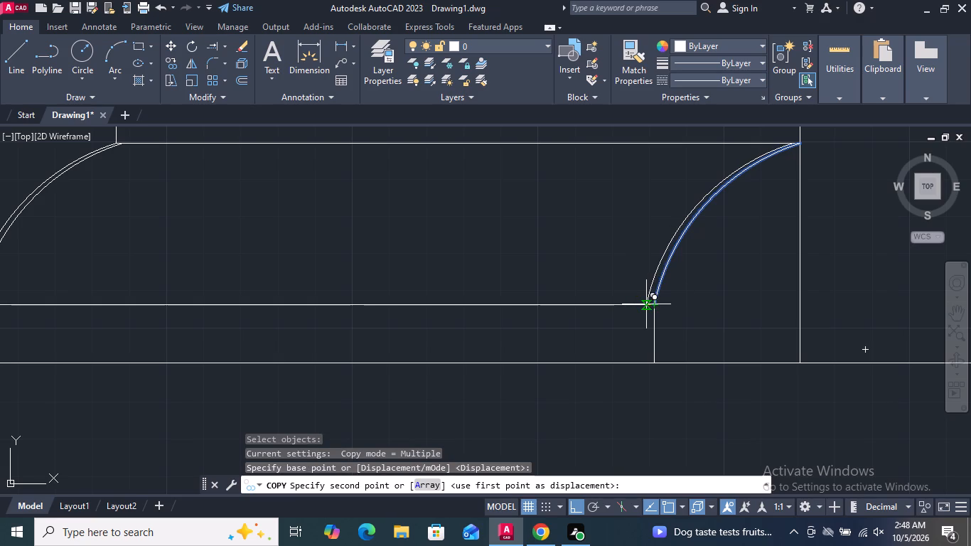
{"action": "scroll", "coordinate": [646, 304], "scroll_direction": "up", "scroll_amount": 6}
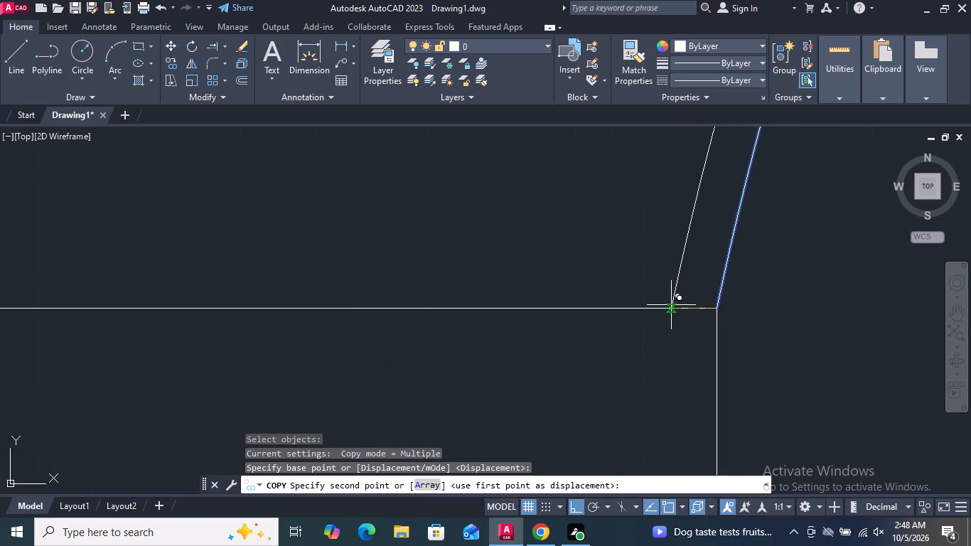
{"action": "left_click", "coordinate": [677, 305]}
{"action": "scroll", "coordinate": [658, 333], "scroll_direction": "down", "scroll_amount": 3}
{"action": "key", "text": "Return"}
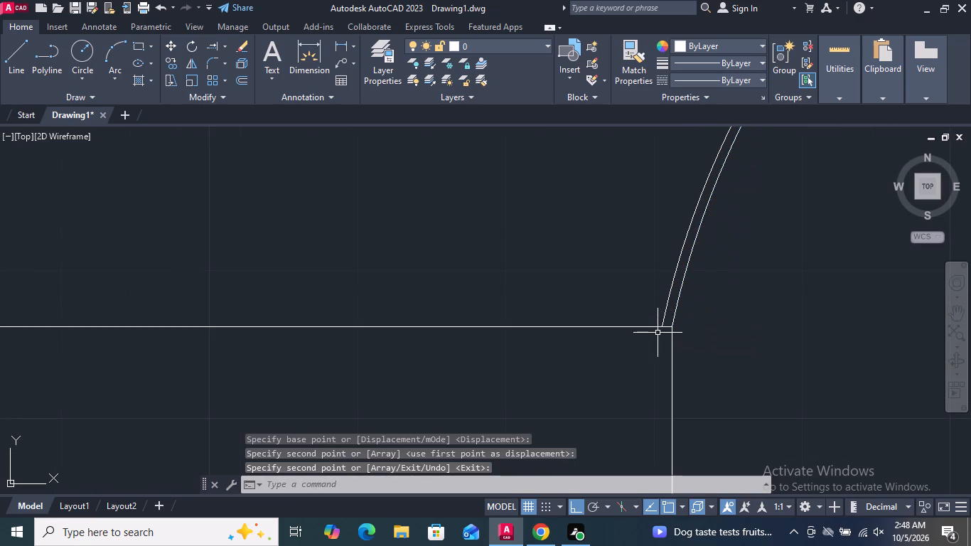
Draw a small, wide rectangle near the middle of the low strip beneath the curved hood shape.
{"action": "scroll", "coordinate": [719, 336], "scroll_direction": "down", "scroll_amount": 4}
{"action": "middle_click_drag", "start_coordinate": [642, 290], "coordinate": [611, 285]}
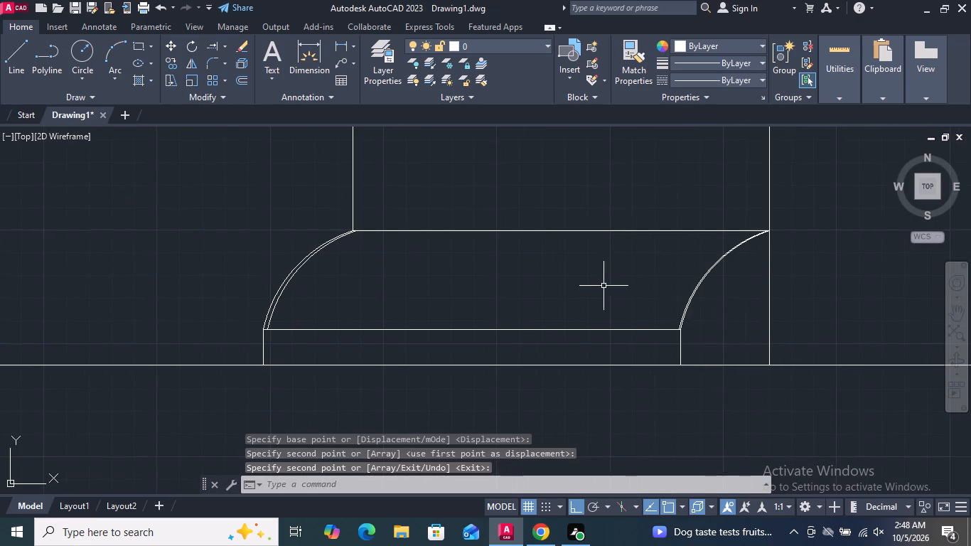
{"action": "scroll", "coordinate": [435, 360], "scroll_direction": "up", "scroll_amount": 2}
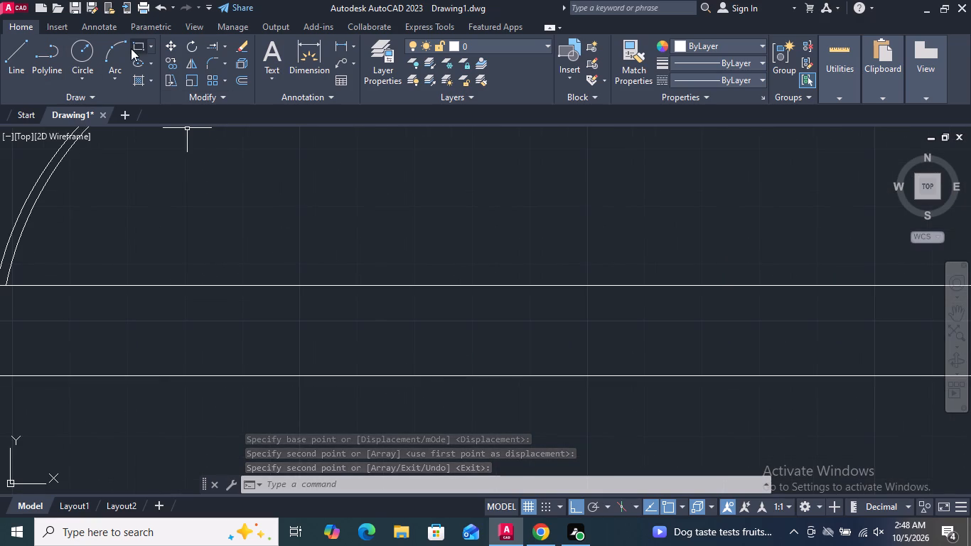
{"action": "left_click", "coordinate": [141, 43]}
{"action": "left_click_drag", "start_coordinate": [394, 315], "coordinate": [402, 317]}
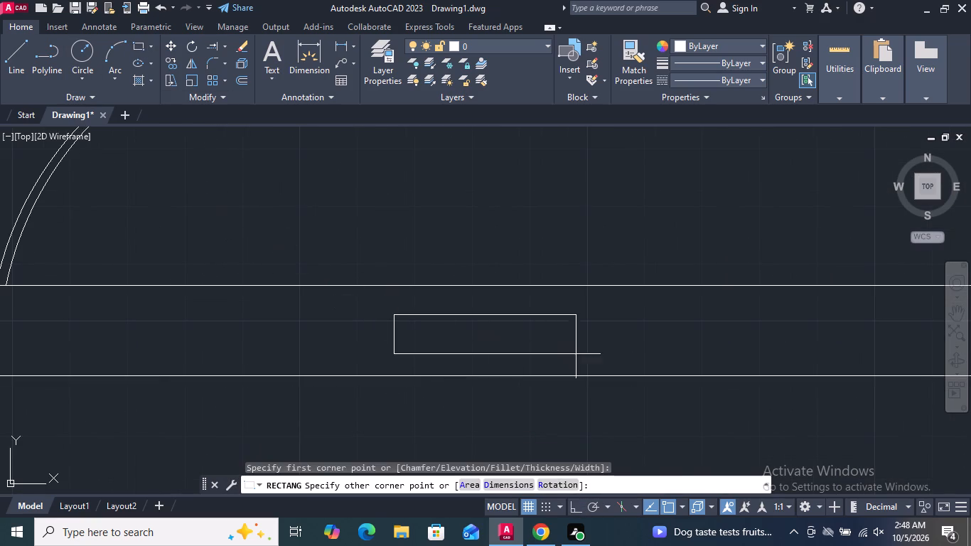
{"action": "left_click", "coordinate": [621, 357]}
Start the Hatch command with the whole hood shape in view.
{"action": "scroll", "coordinate": [530, 365], "scroll_direction": "down", "scroll_amount": 3}
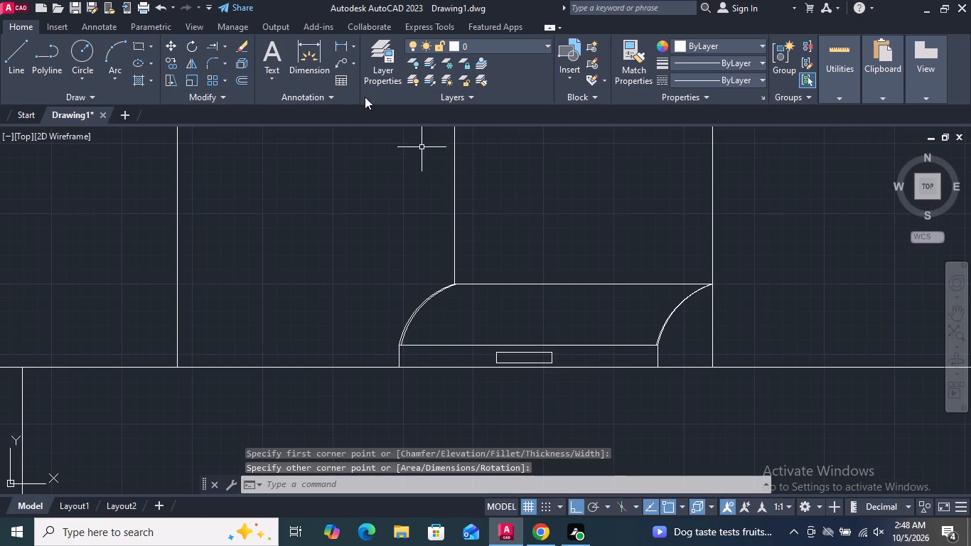
{"action": "left_click", "coordinate": [139, 78]}
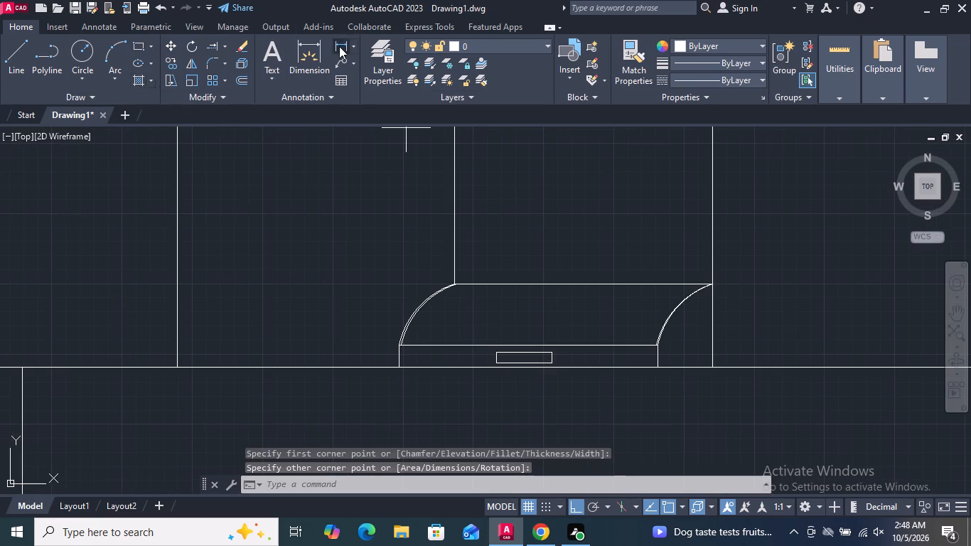
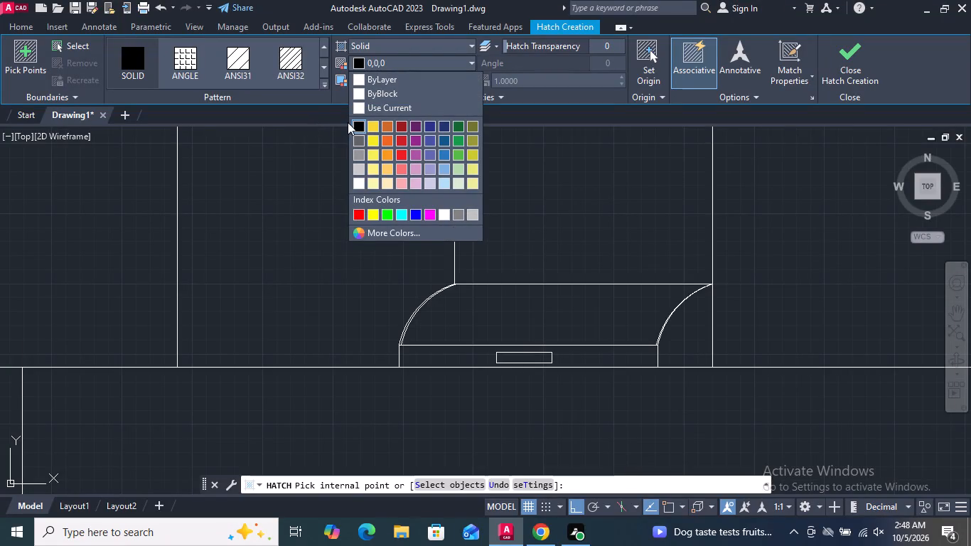
Fill the small rectangle in the strip beneath the range hood with a solid hatch in colour 0,0,0.
{"action": "left_click", "coordinate": [362, 125]}
{"action": "scroll", "coordinate": [511, 354], "scroll_direction": "up", "scroll_amount": 3}
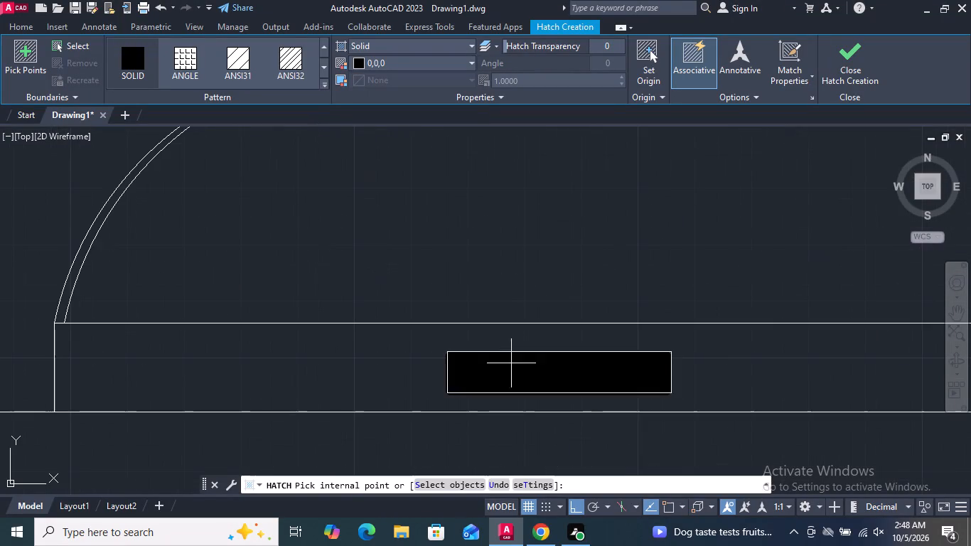
{"action": "left_click", "coordinate": [513, 367]}
{"action": "left_click", "coordinate": [857, 58]}
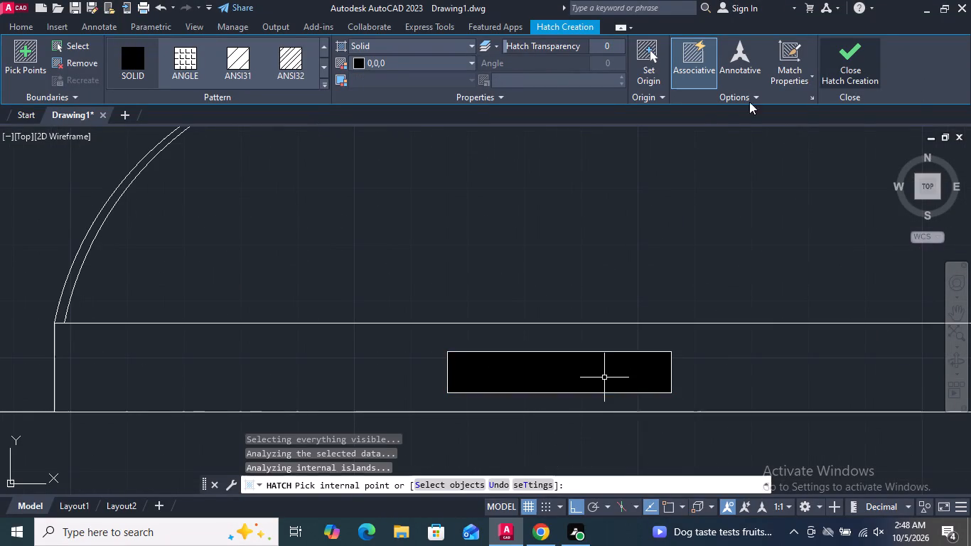
Examine the filled hood detail and the overall kitchen unit drawing.
{"action": "scroll", "coordinate": [564, 203], "scroll_direction": "down", "scroll_amount": 7}
{"action": "scroll", "coordinate": [525, 250], "scroll_direction": "down", "scroll_amount": 1}
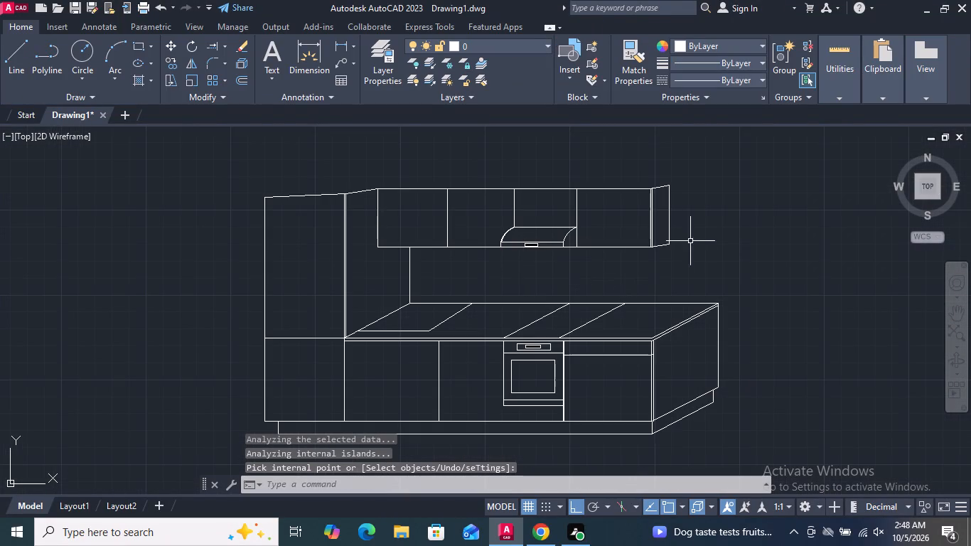
{"action": "scroll", "coordinate": [522, 217], "scroll_direction": "up", "scroll_amount": 4}
{"action": "scroll", "coordinate": [511, 220], "scroll_direction": "down", "scroll_amount": 2}
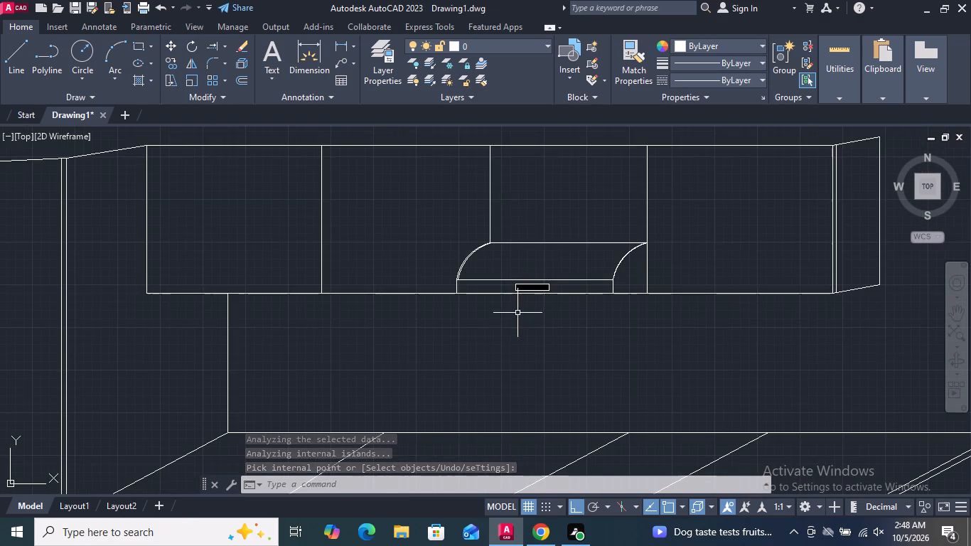
{"action": "middle_click_drag", "start_coordinate": [517, 313], "coordinate": [475, 244]}
{"action": "scroll", "coordinate": [476, 278], "scroll_direction": "down", "scroll_amount": 2}
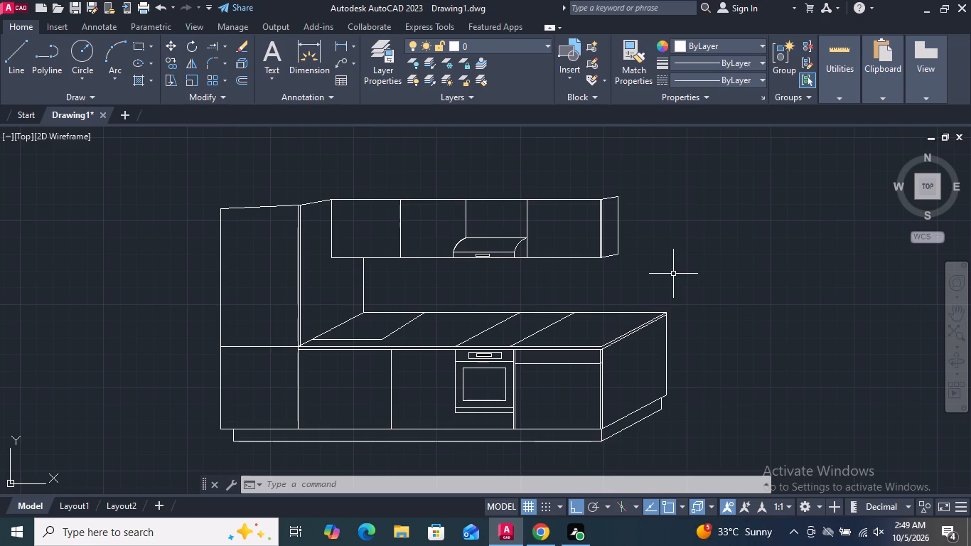
Add a horizontal linear dimension above the drawing, from the tall unit's top inner corner to the upper cabinet's far side edge.
{"action": "middle_click_drag", "start_coordinate": [551, 311], "coordinate": [547, 318]}
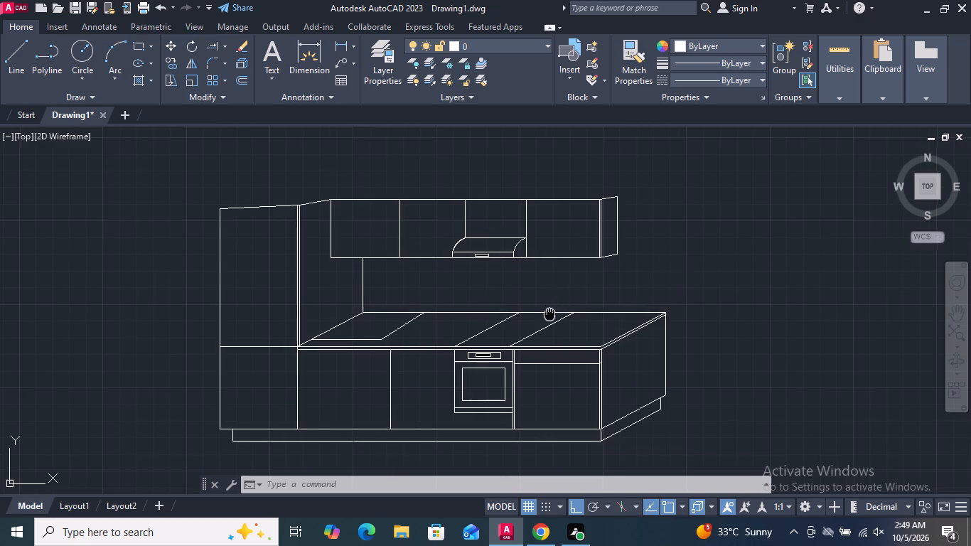
{"action": "middle_click_drag", "start_coordinate": [547, 318], "coordinate": [518, 395]}
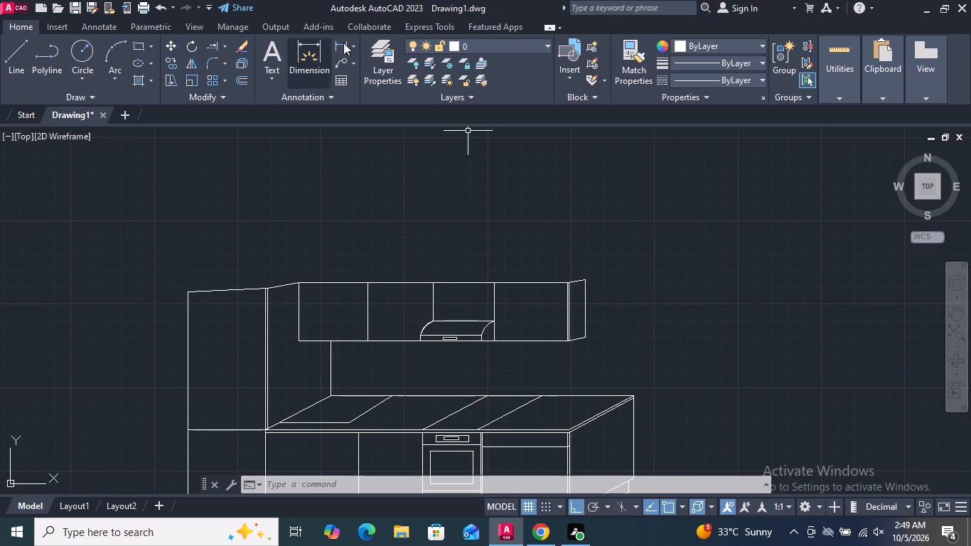
{"action": "left_click", "coordinate": [340, 45]}
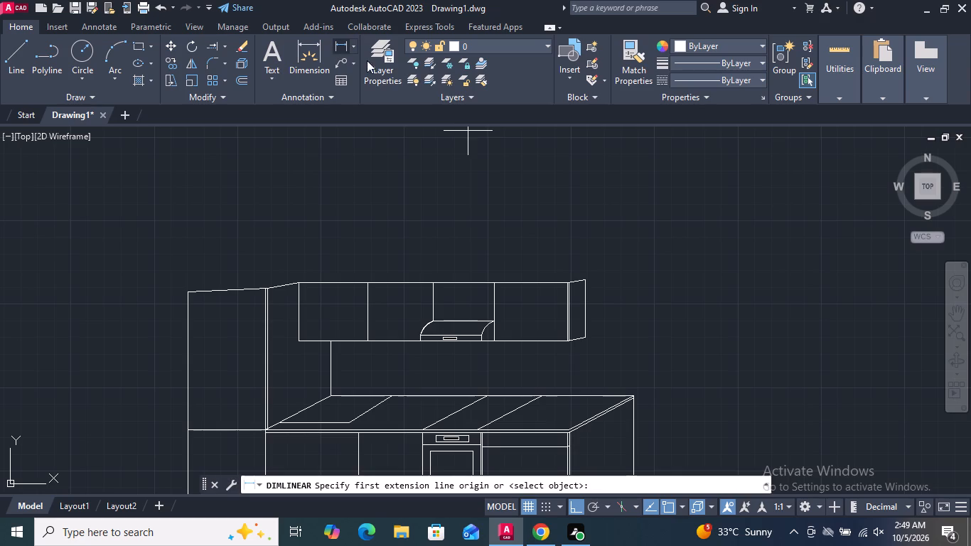
{"action": "scroll", "coordinate": [279, 287], "scroll_direction": "up", "scroll_amount": 2}
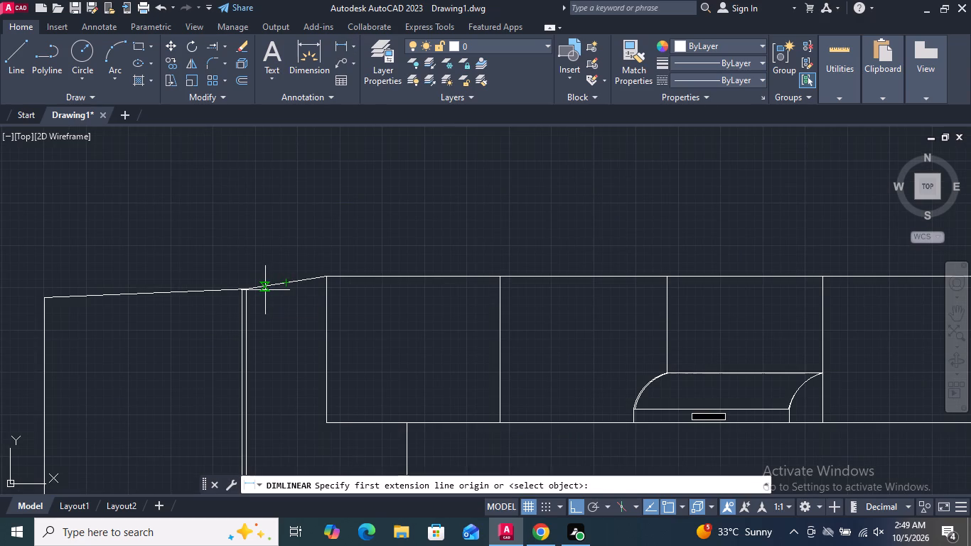
{"action": "scroll", "coordinate": [266, 287], "scroll_direction": "up", "scroll_amount": 2}
{"action": "left_click", "coordinate": [210, 294]}
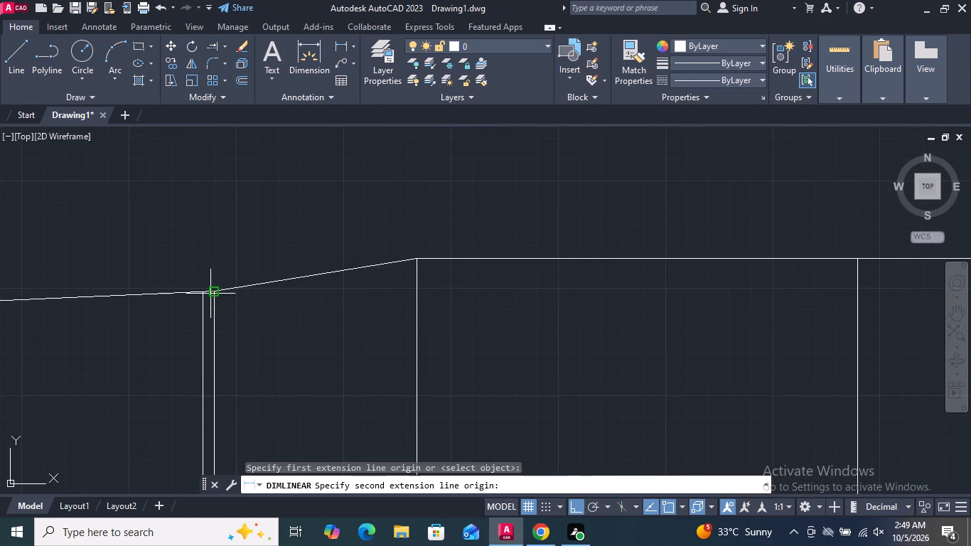
{"action": "scroll", "coordinate": [230, 289], "scroll_direction": "down", "scroll_amount": 3}
{"action": "scroll", "coordinate": [685, 284], "scroll_direction": "up", "scroll_amount": 1}
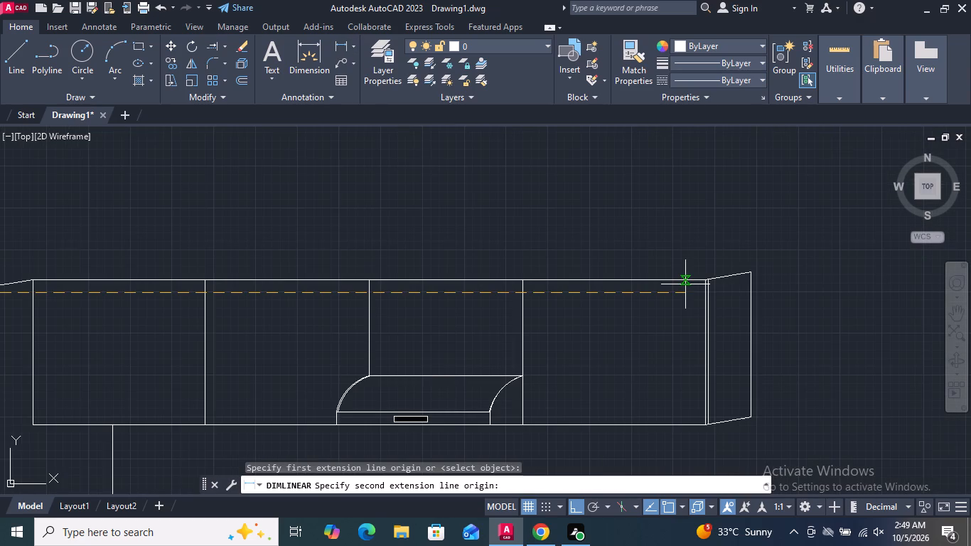
{"action": "left_click", "coordinate": [748, 294]}
{"action": "scroll", "coordinate": [748, 294], "scroll_direction": "down", "scroll_amount": 2}
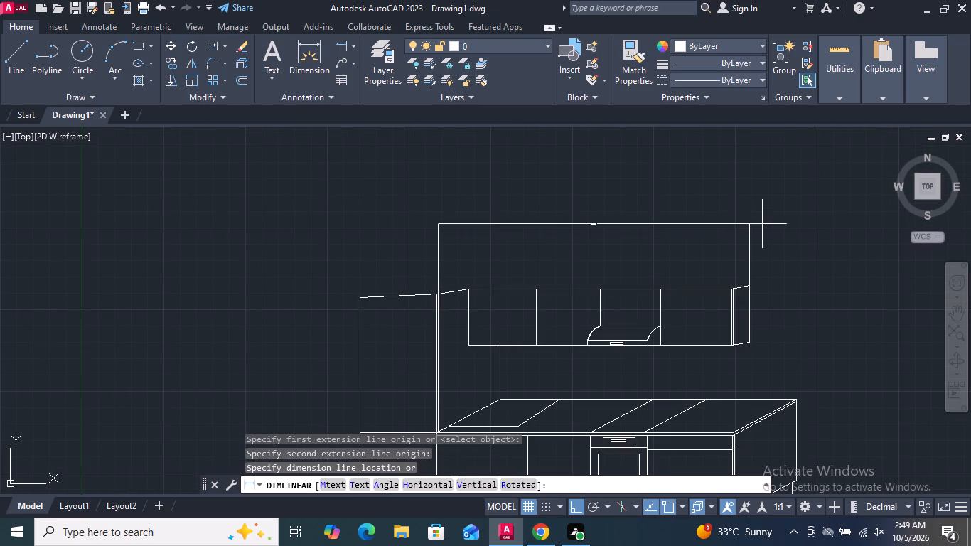
{"action": "left_click", "coordinate": [762, 223]}
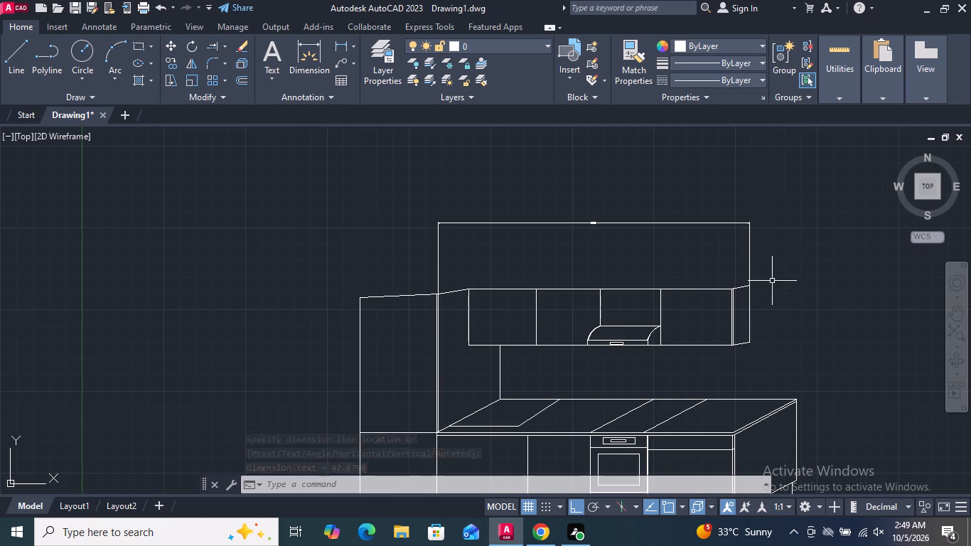
Add a vertical linear dimension for the upper cabinet's height along the first door divider, placed inside the first door.
{"action": "middle_click_drag", "start_coordinate": [523, 287], "coordinate": [512, 309]}
{"action": "scroll", "coordinate": [501, 311], "scroll_direction": "up", "scroll_amount": 2}
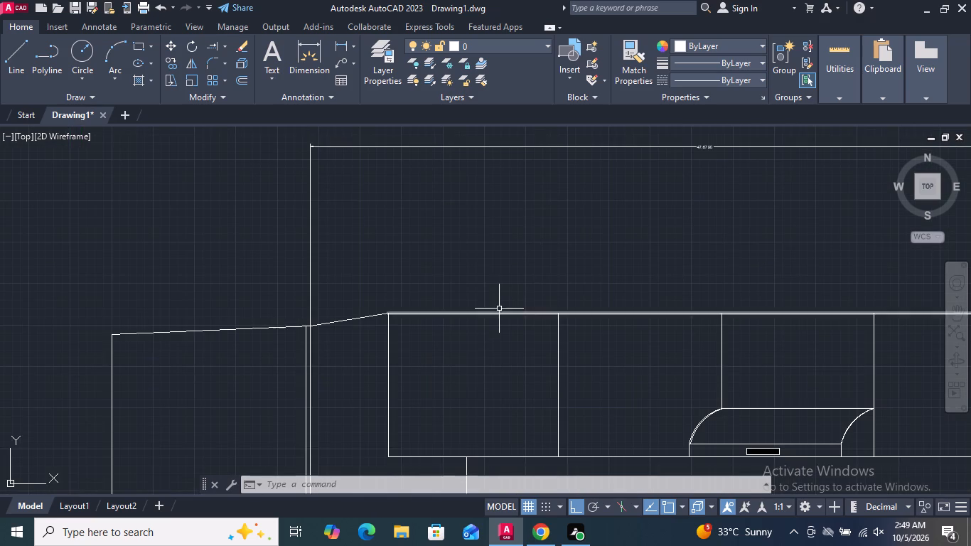
{"action": "scroll", "coordinate": [498, 289], "scroll_direction": "down", "scroll_amount": 1}
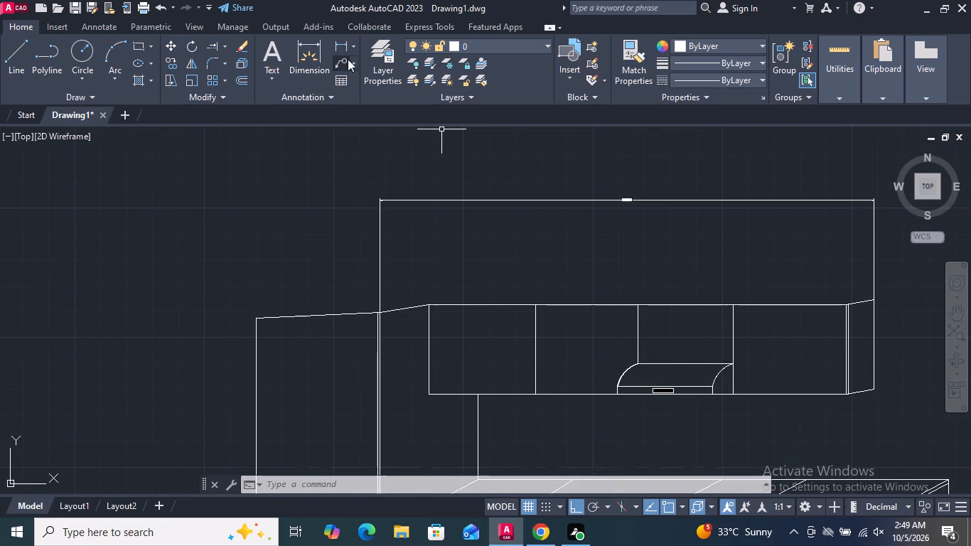
{"action": "left_click", "coordinate": [343, 52]}
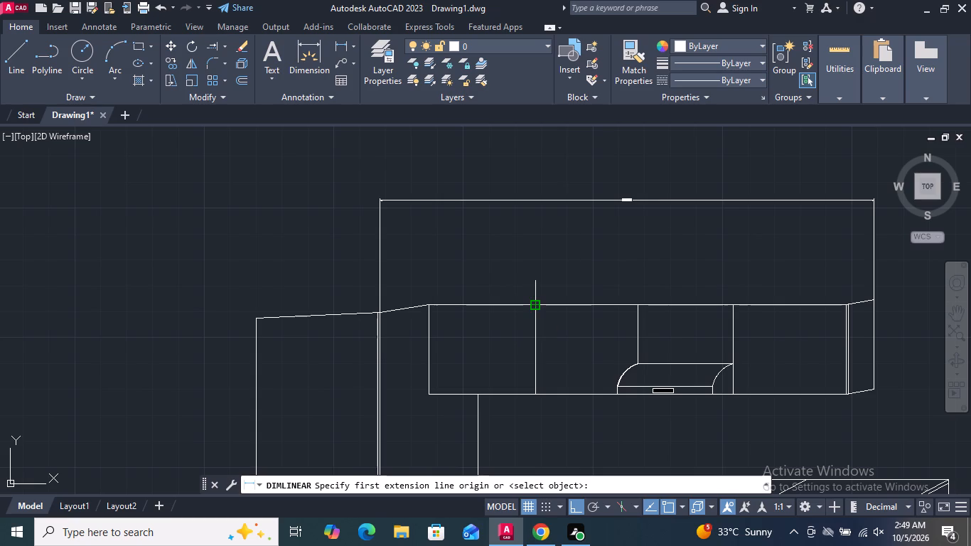
{"action": "left_click", "coordinate": [533, 307]}
{"action": "left_click", "coordinate": [533, 395]}
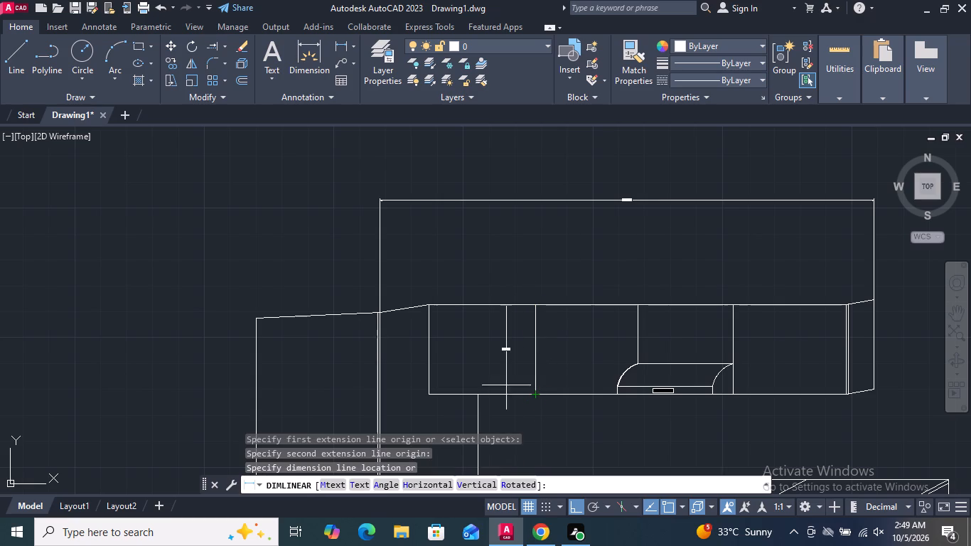
{"action": "left_click", "coordinate": [500, 382]}
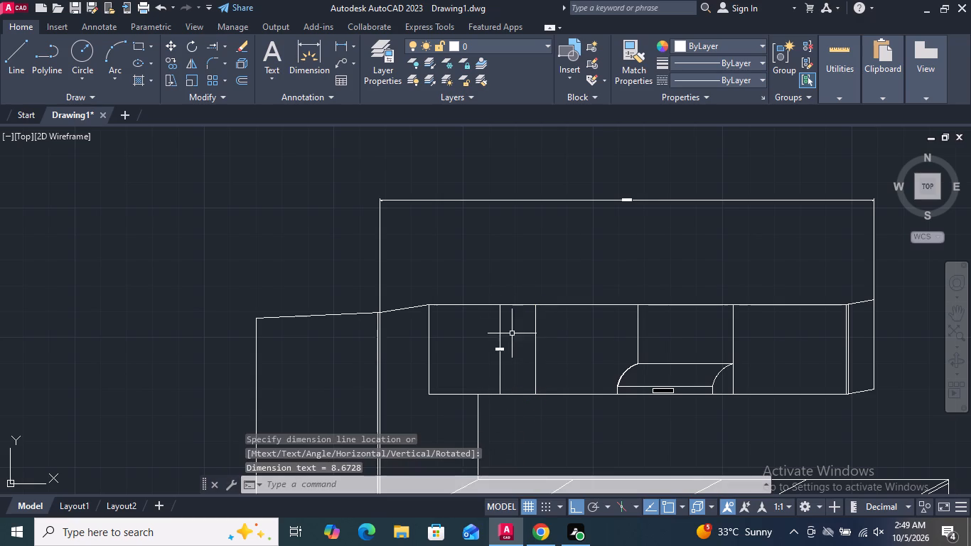
Add an aligned dimension with ortho off, from the first upper door's top outer corner to a free point just above that door.
{"action": "left_click", "coordinate": [309, 45]}
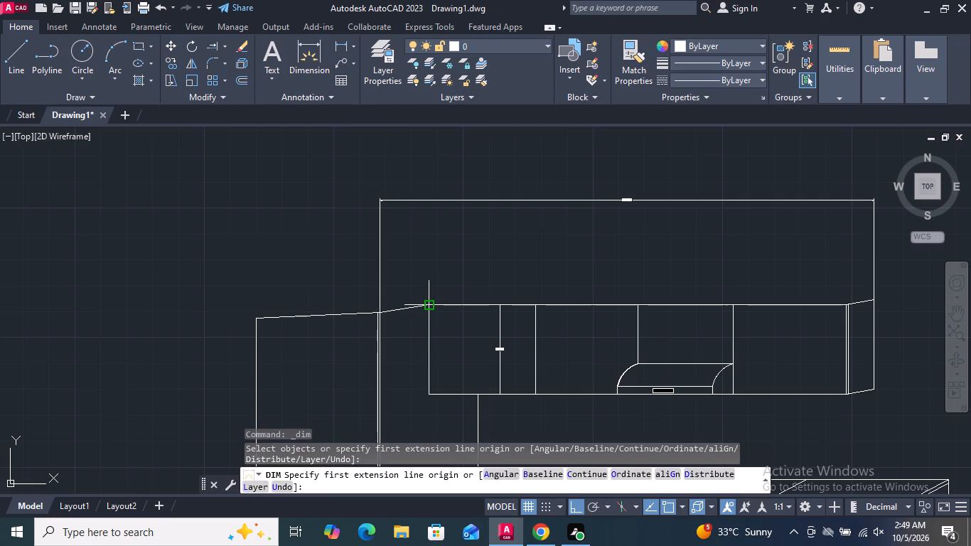
{"action": "left_click", "coordinate": [352, 45]}
{"action": "left_click", "coordinate": [358, 107]}
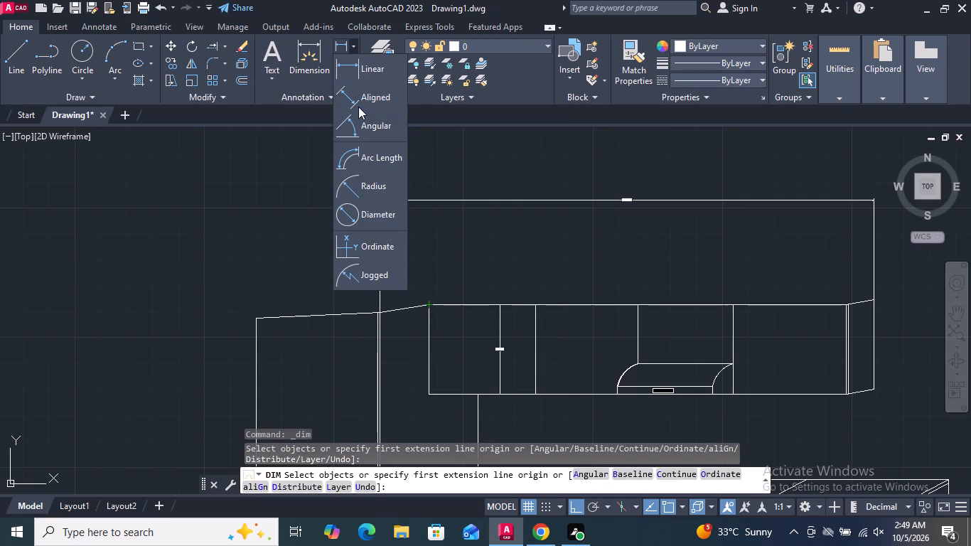
{"action": "left_click", "coordinate": [429, 301]}
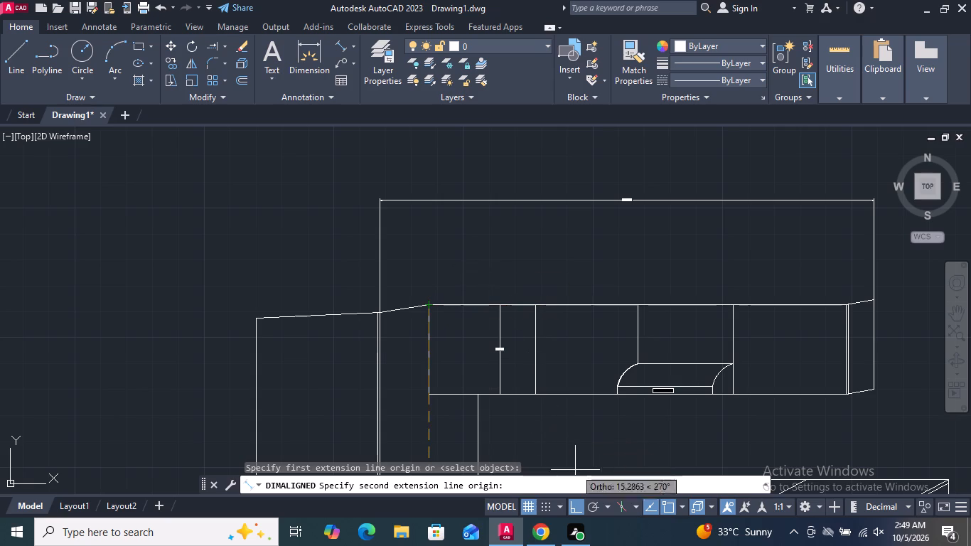
{"action": "left_click", "coordinate": [579, 505]}
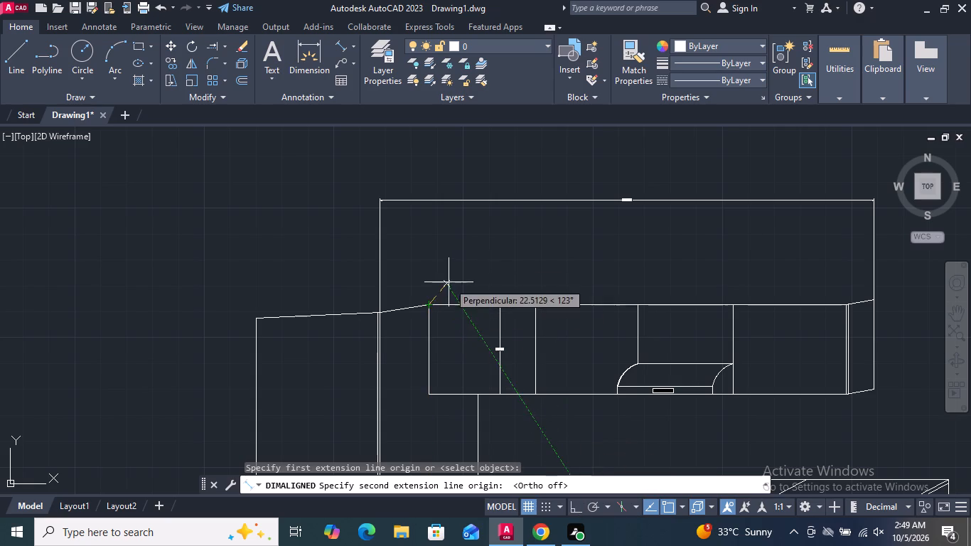
{"action": "left_click", "coordinate": [472, 279]}
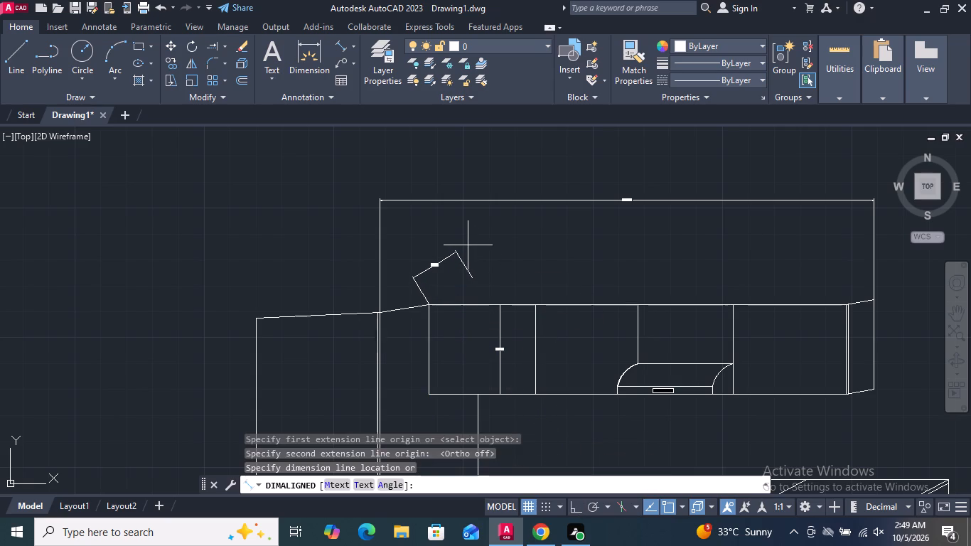
{"action": "left_click", "coordinate": [468, 245]}
Add a horizontal linear dimension from the aligned dimension's free end to the overall dimension's far extension line, placed slightly above both points.
{"action": "left_click", "coordinate": [354, 45]}
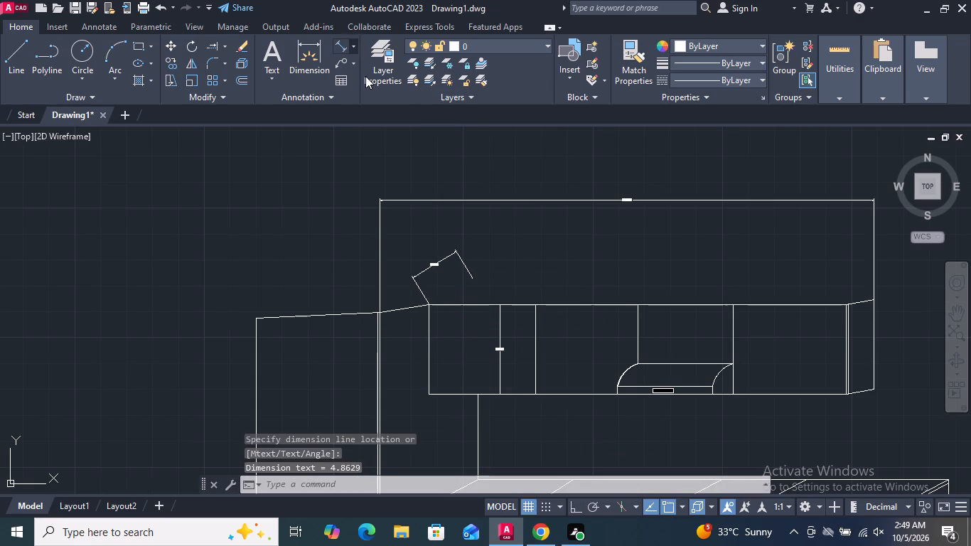
{"action": "left_click", "coordinate": [365, 76]}
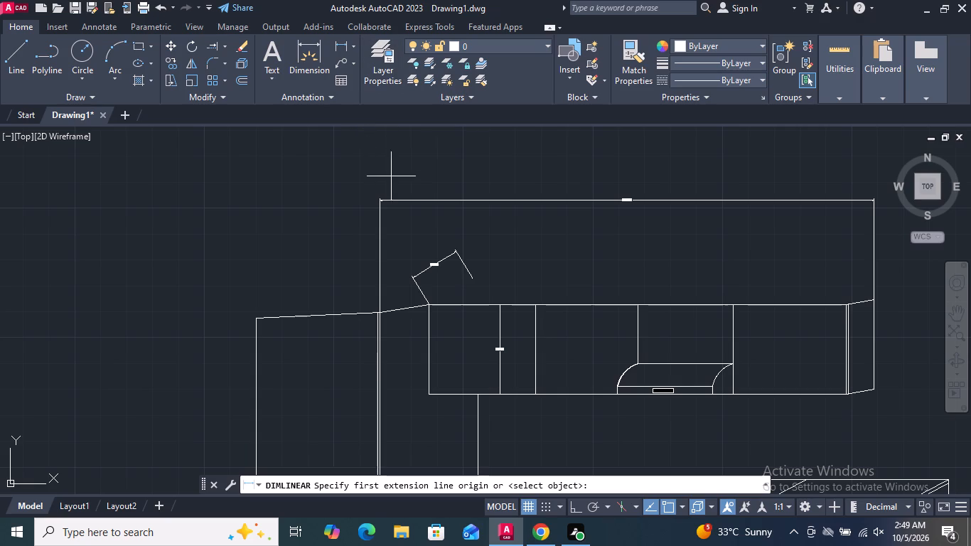
{"action": "left_click", "coordinate": [472, 277]}
{"action": "scroll", "coordinate": [474, 277], "scroll_direction": "down", "scroll_amount": 1}
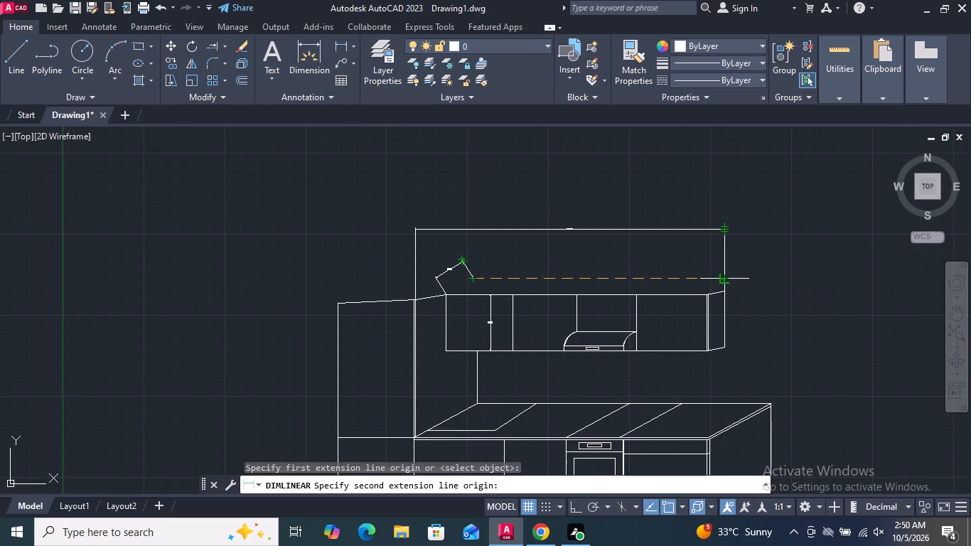
{"action": "left_click", "coordinate": [726, 277]}
{"action": "left_click", "coordinate": [719, 261]}
Add a vertical linear dimension for the tall unit's upper section along its outer edge, placed outside the unit.
{"action": "scroll", "coordinate": [495, 198], "scroll_direction": "down", "scroll_amount": 2}
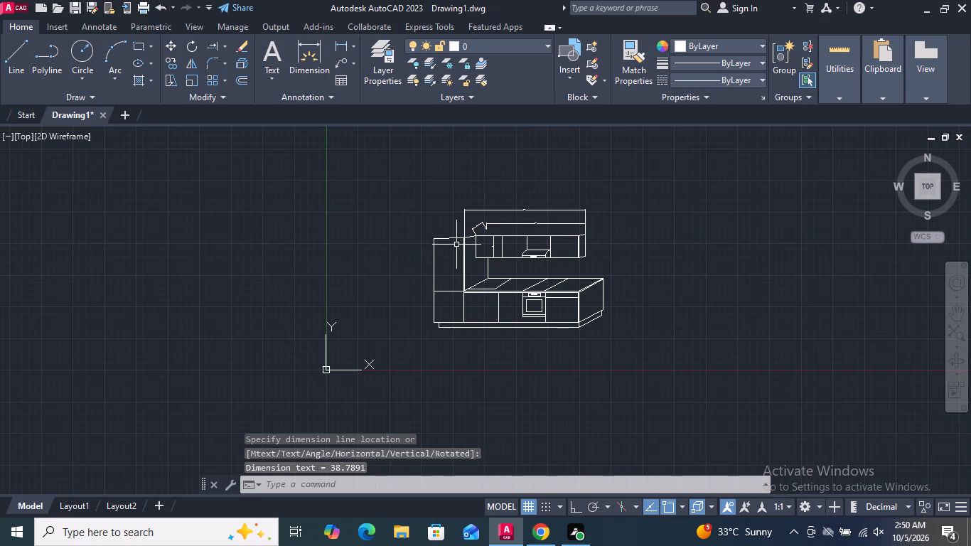
{"action": "scroll", "coordinate": [439, 302], "scroll_direction": "up", "scroll_amount": 2}
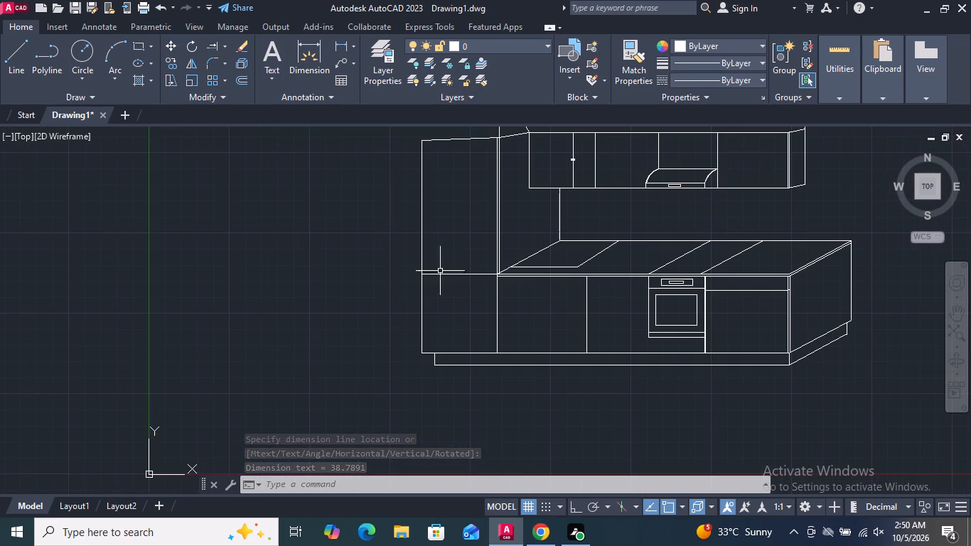
{"action": "left_click", "coordinate": [341, 46]}
{"action": "middle_click_drag", "start_coordinate": [358, 259], "coordinate": [348, 283]}
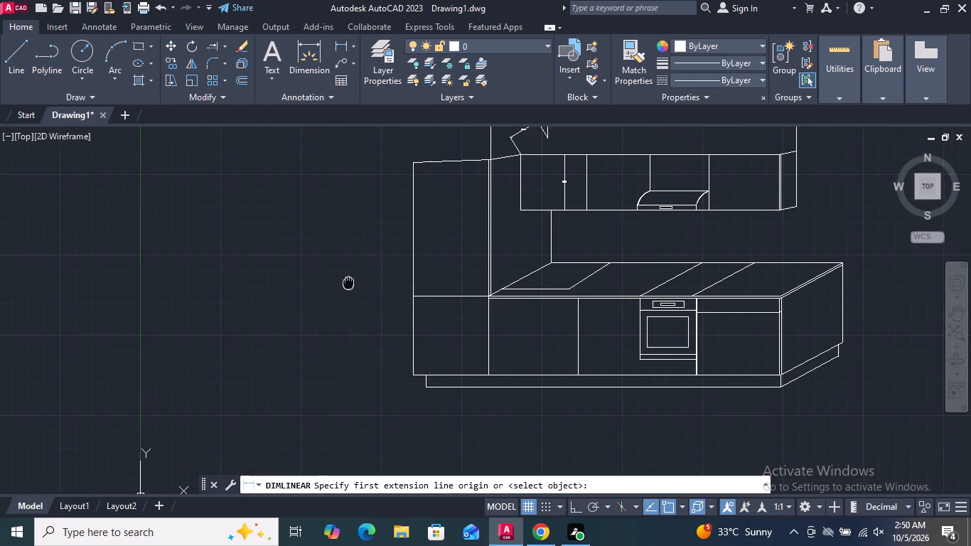
{"action": "middle_click_drag", "start_coordinate": [348, 283], "coordinate": [348, 284]}
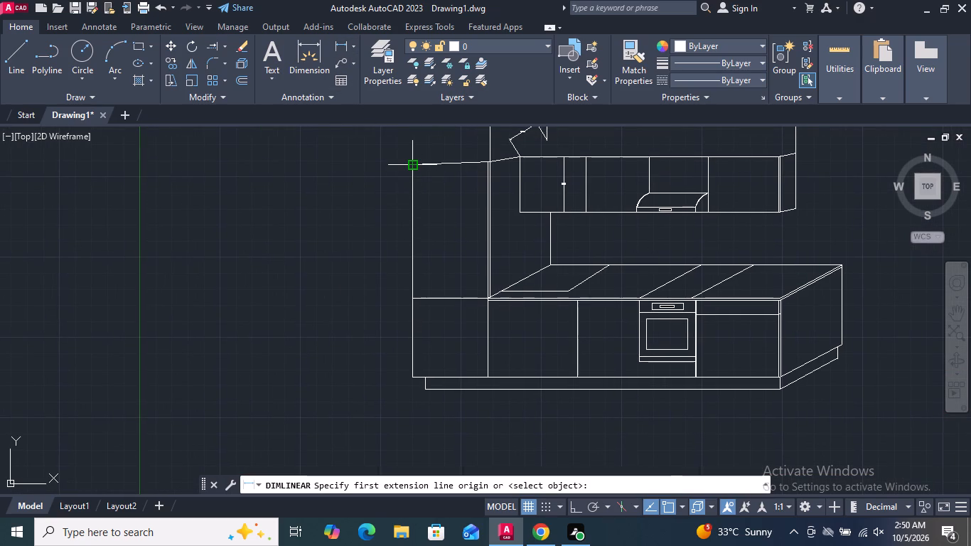
{"action": "left_click", "coordinate": [409, 165]}
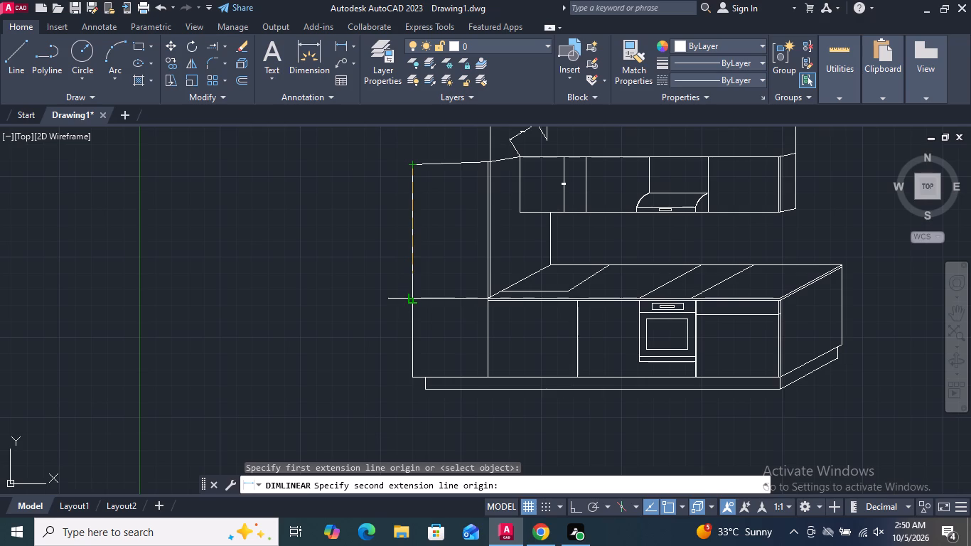
{"action": "left_click", "coordinate": [412, 296]}
{"action": "left_click", "coordinate": [364, 291]}
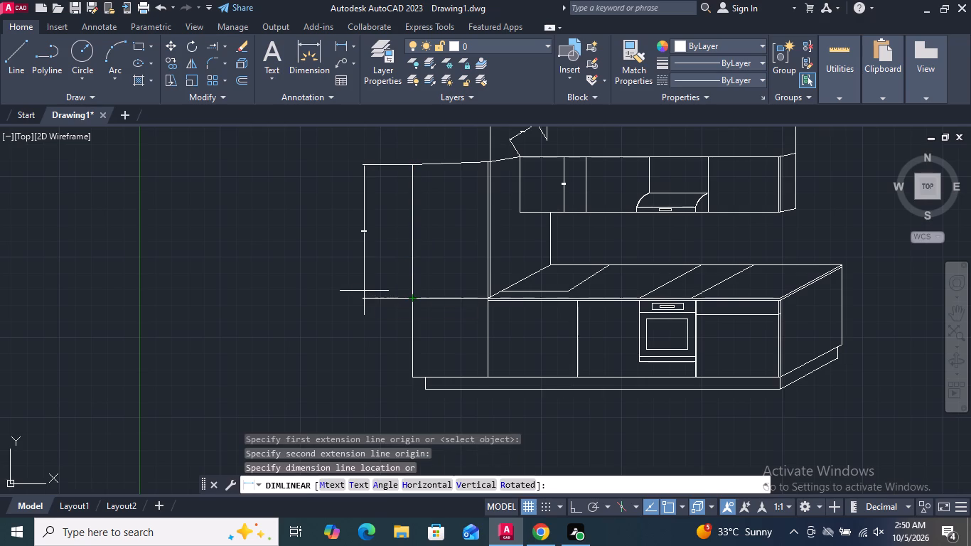
Add a vertical linear dimension for the tall unit's lower section along its outer edge, in line with the upper section's dimension.
{"action": "scroll", "coordinate": [382, 365], "scroll_direction": "up", "scroll_amount": 1}
{"action": "key", "text": "space"}
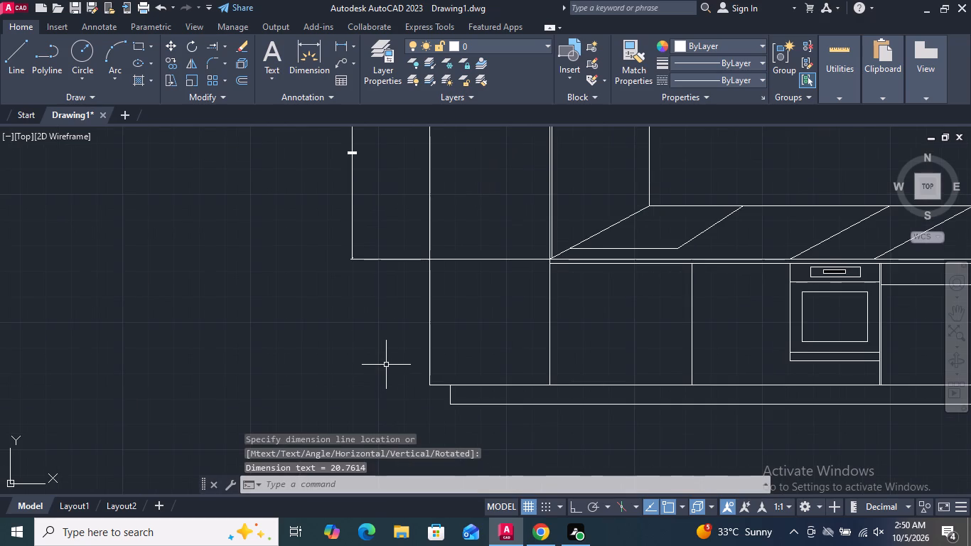
{"action": "left_click", "coordinate": [429, 259]}
{"action": "left_click", "coordinate": [428, 385]}
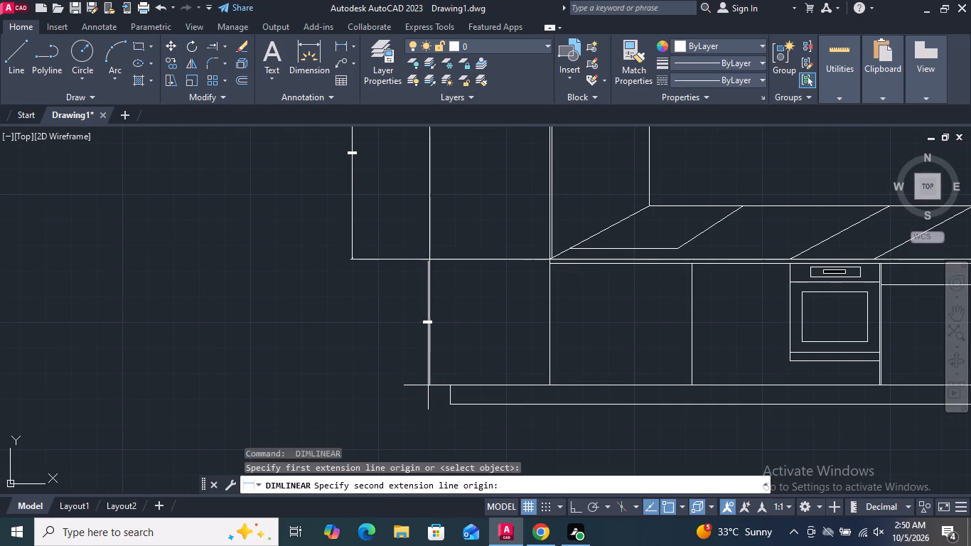
{"action": "left_click", "coordinate": [352, 378]}
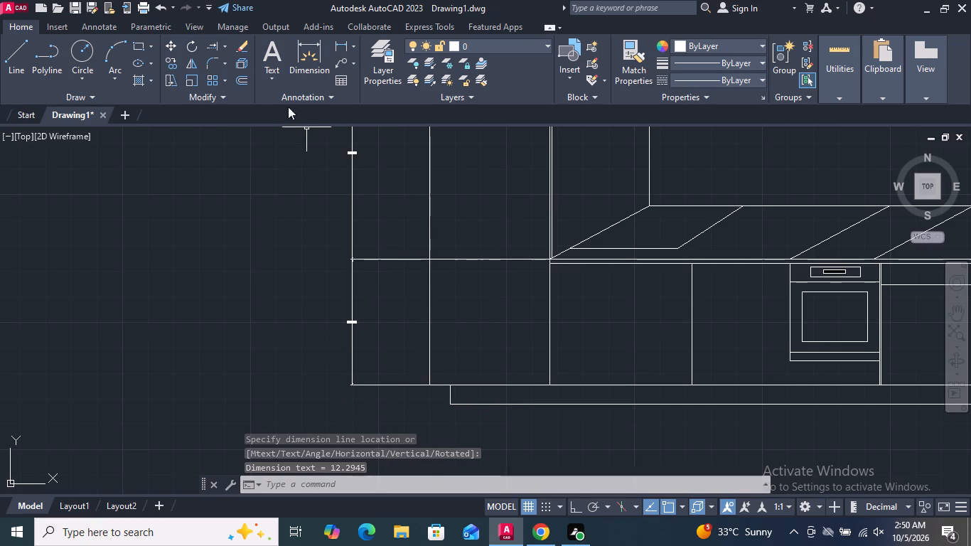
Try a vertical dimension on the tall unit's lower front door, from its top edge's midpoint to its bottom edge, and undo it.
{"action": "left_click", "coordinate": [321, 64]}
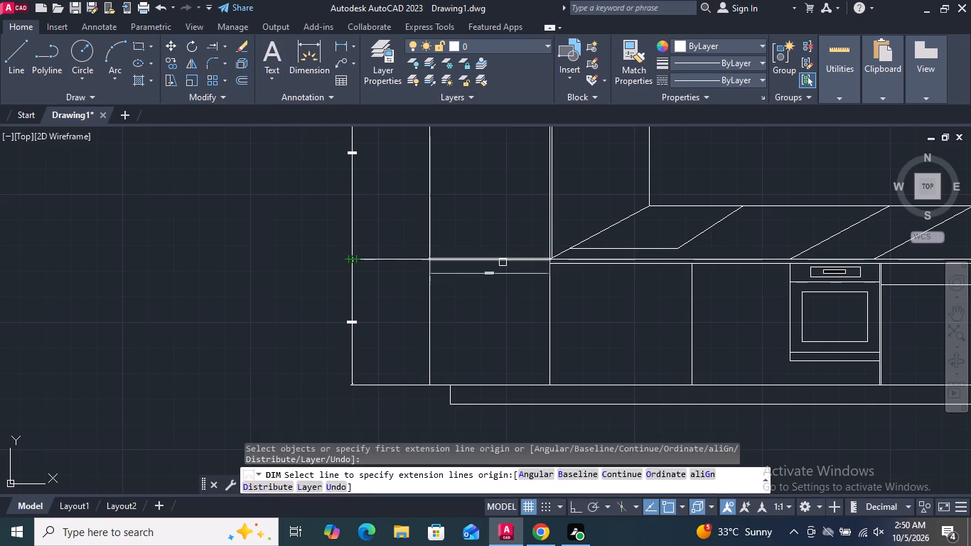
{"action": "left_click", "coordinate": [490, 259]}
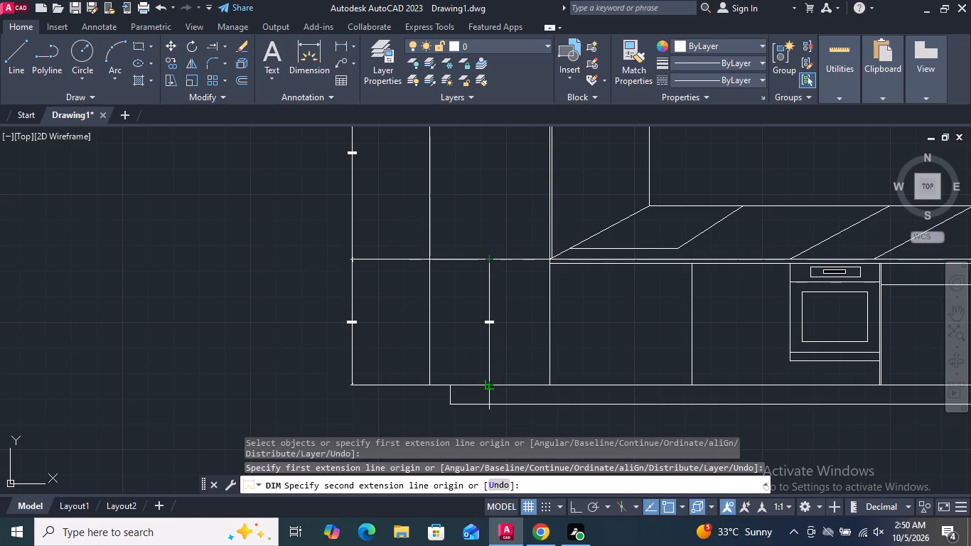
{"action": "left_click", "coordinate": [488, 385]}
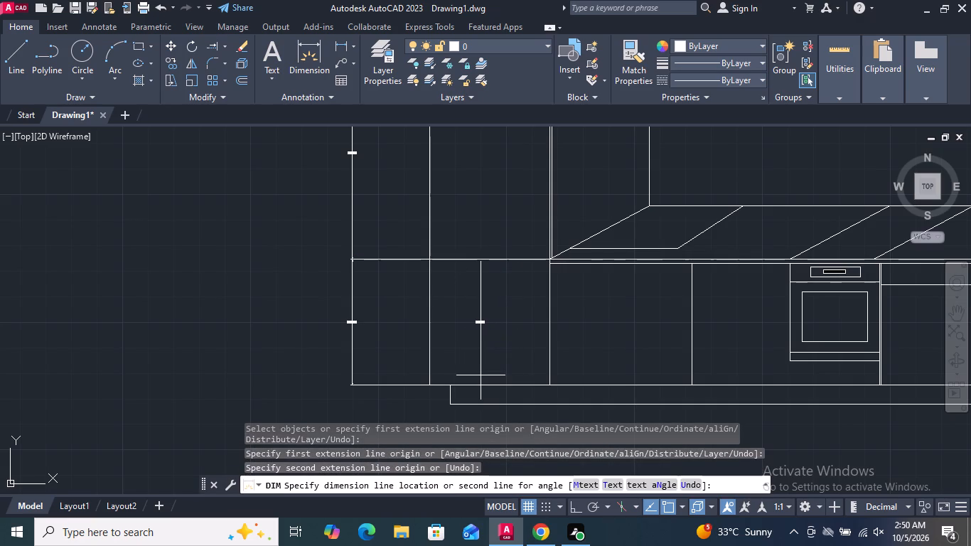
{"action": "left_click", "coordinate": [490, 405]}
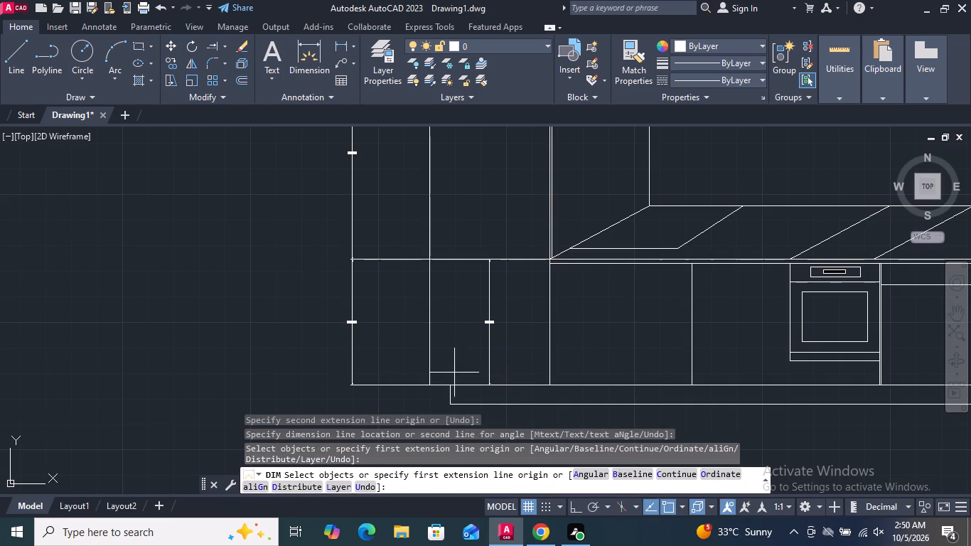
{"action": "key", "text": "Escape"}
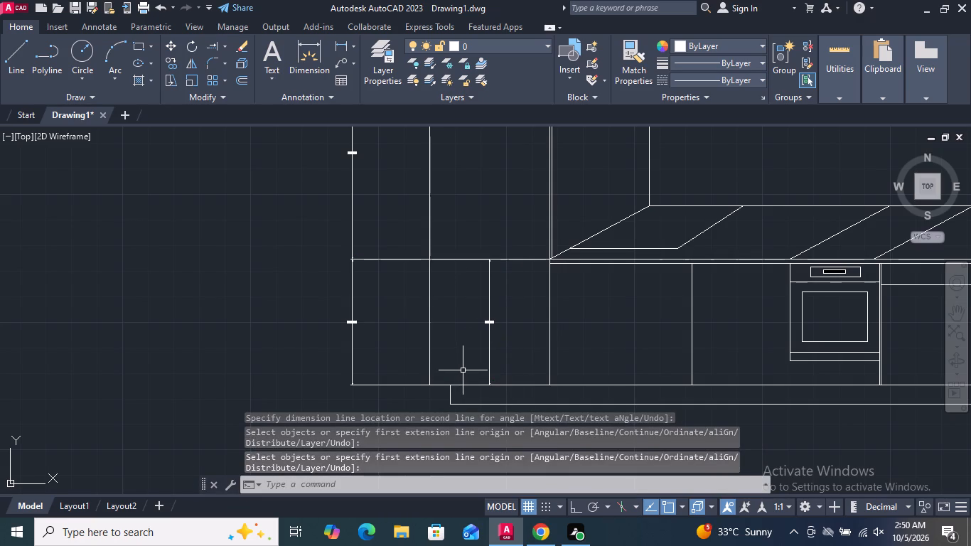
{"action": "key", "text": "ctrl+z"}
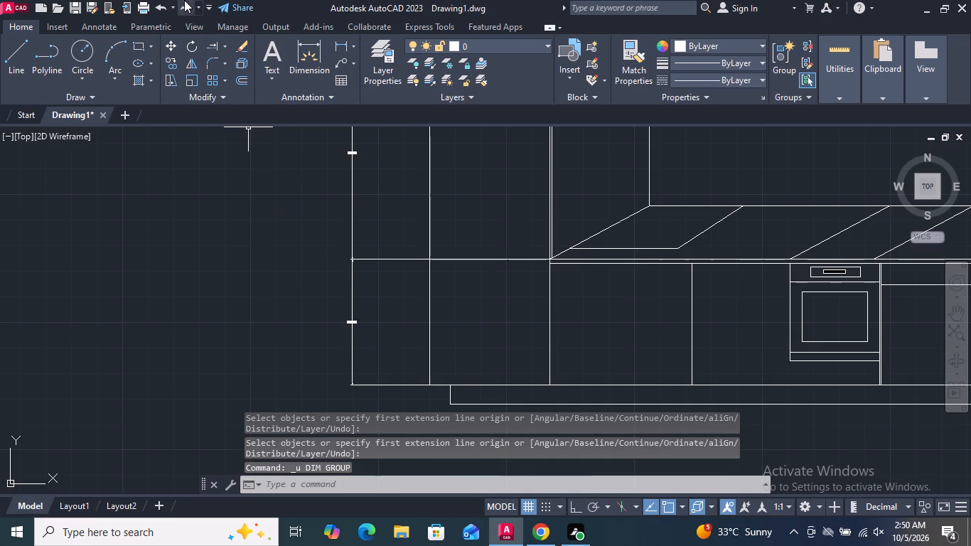
Add a vertical dimension from the midpoint of the tall unit's lower front door's top edge to the plinth's bottom, placed inside the door with ortho on.
{"action": "left_click", "coordinate": [303, 38]}
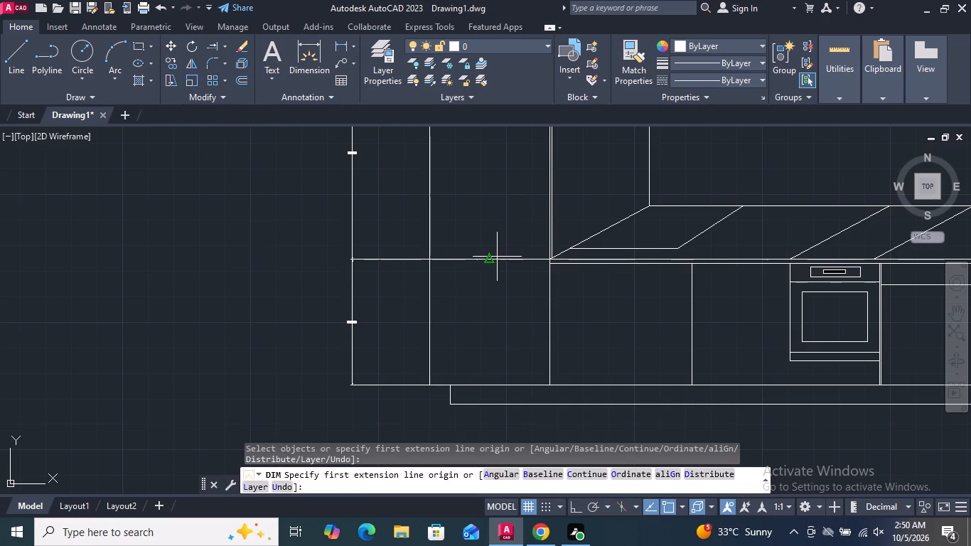
{"action": "left_click", "coordinate": [490, 259]}
{"action": "left_click", "coordinate": [493, 400]}
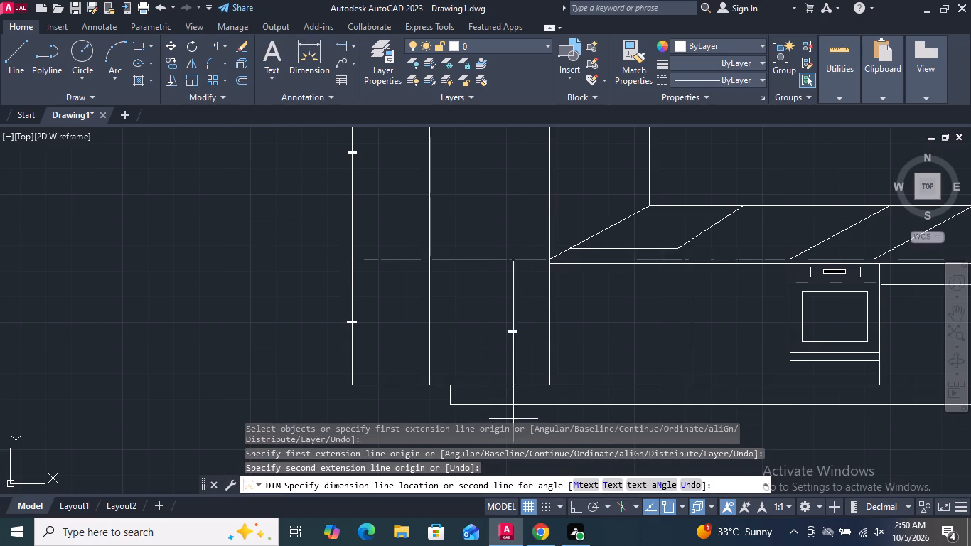
{"action": "left_click_drag", "start_coordinate": [576, 507], "coordinate": [567, 503]}
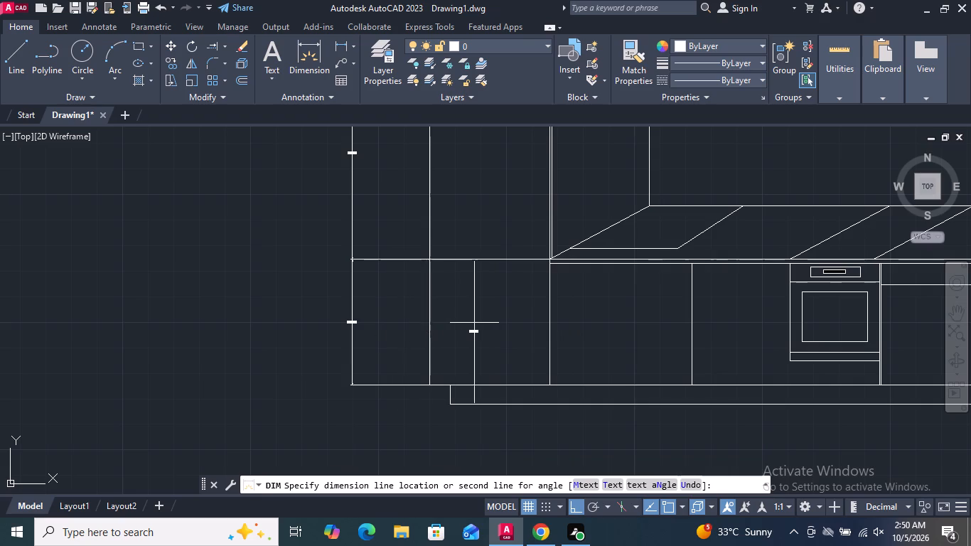
{"action": "left_click", "coordinate": [475, 323]}
{"action": "scroll", "coordinate": [461, 343], "scroll_direction": "down", "scroll_amount": 1}
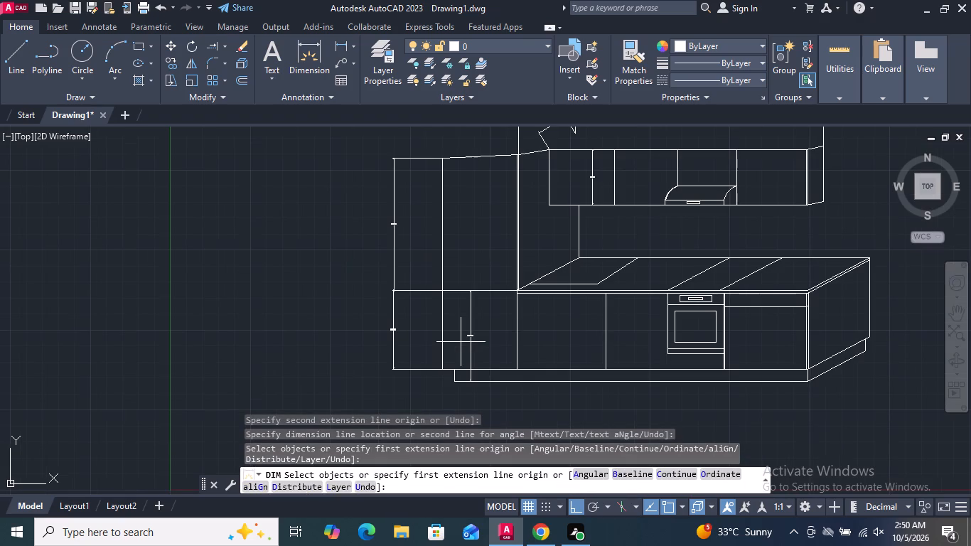
Add a vertical dimension from the oven's lower outer corner to the countertop's underside, placed just beside the oven on the tall unit's side.
{"action": "scroll", "coordinate": [660, 382], "scroll_direction": "up", "scroll_amount": 1}
{"action": "middle_click_drag", "start_coordinate": [663, 358], "coordinate": [565, 360]}
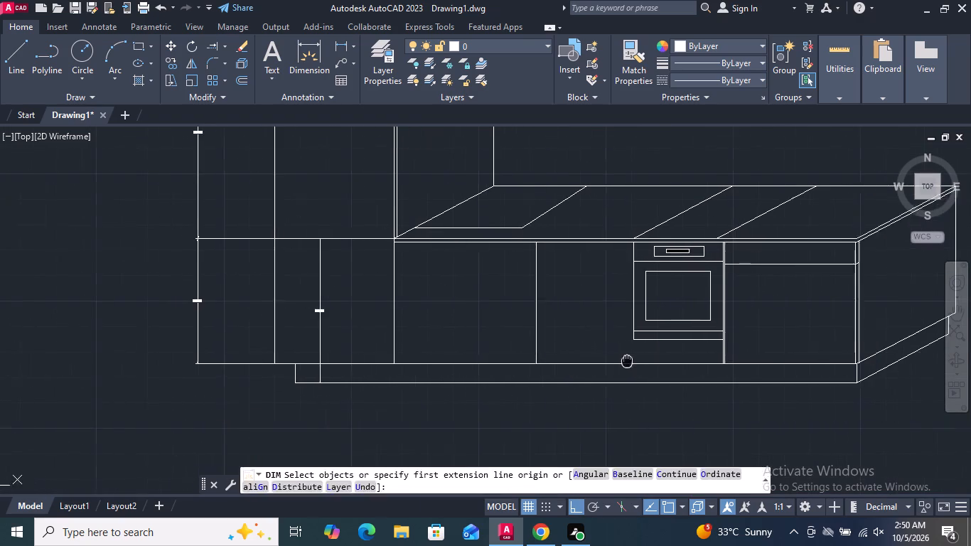
{"action": "middle_click_drag", "start_coordinate": [565, 360], "coordinate": [563, 361]}
{"action": "left_click", "coordinate": [567, 341]}
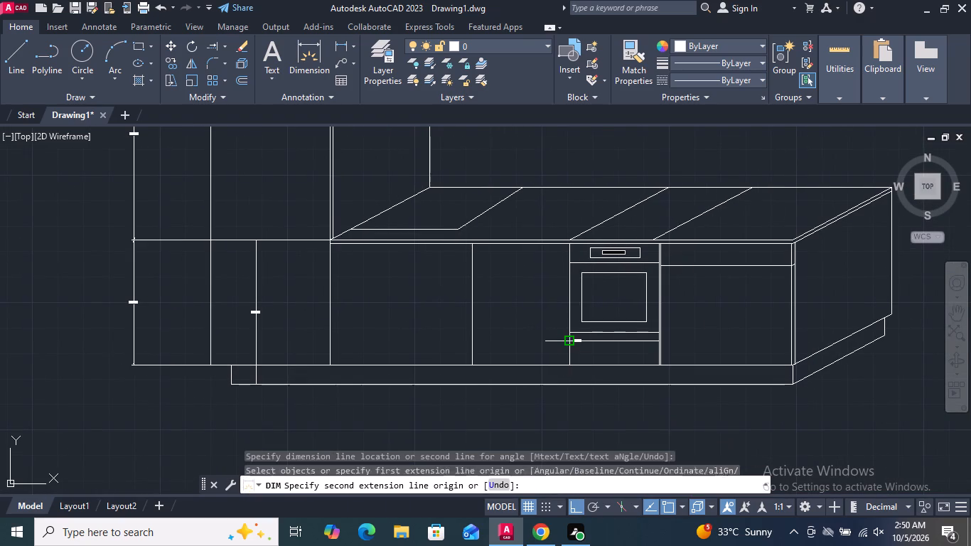
{"action": "left_click", "coordinate": [574, 242]}
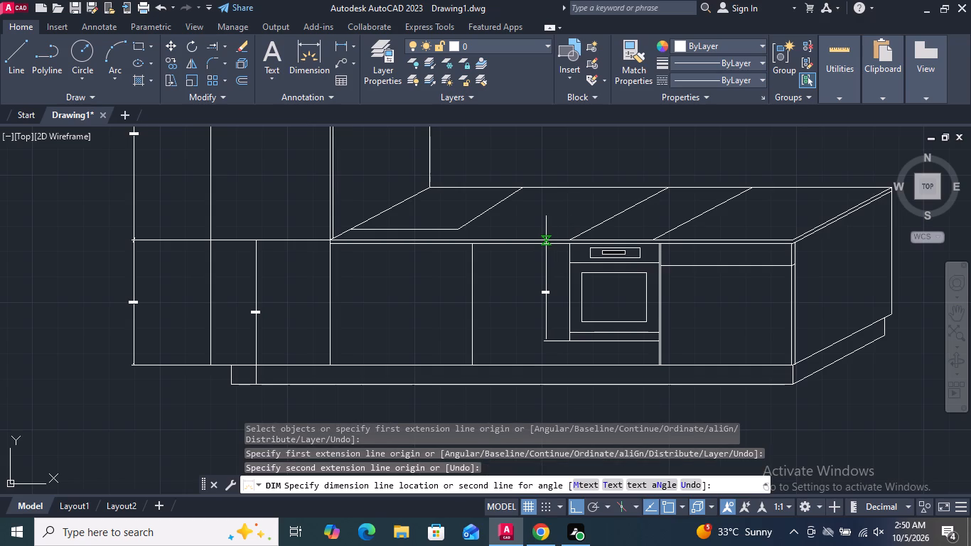
{"action": "left_click", "coordinate": [546, 240]}
Add a horizontal dimension from the midpoint of the back wall's vertical line to the tall unit's side edge, placed slightly below those points.
{"action": "middle_click_drag", "start_coordinate": [450, 279], "coordinate": [429, 373]}
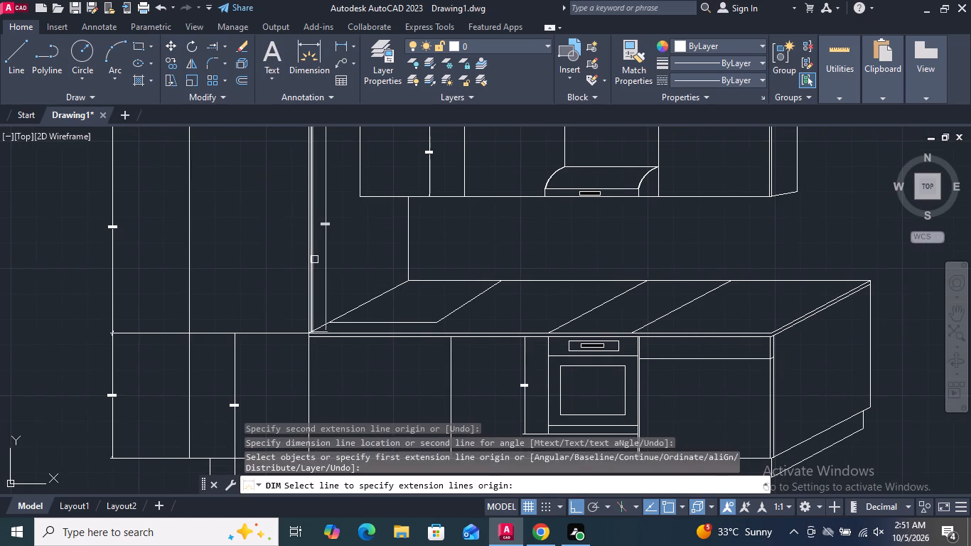
{"action": "scroll", "coordinate": [311, 262], "scroll_direction": "up", "scroll_amount": 4}
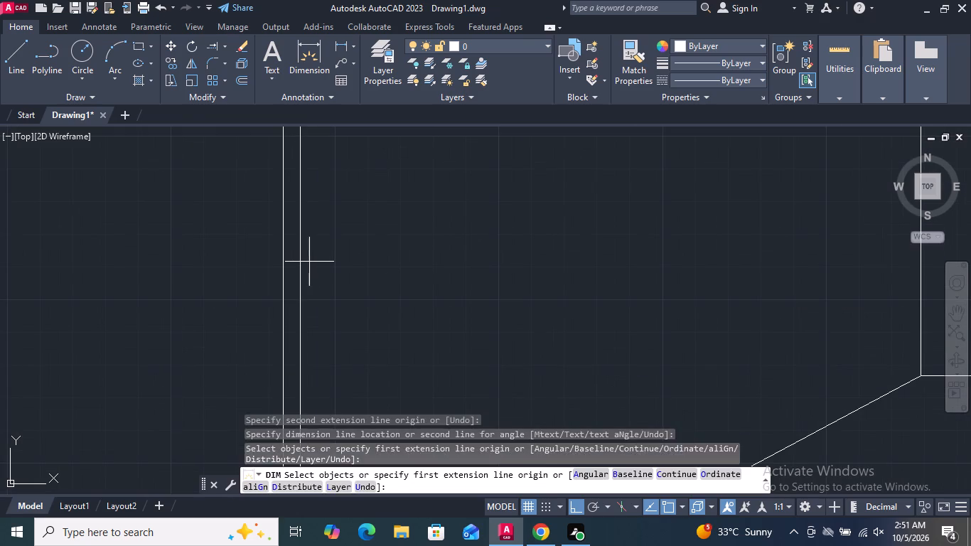
{"action": "scroll", "coordinate": [316, 279], "scroll_direction": "down", "scroll_amount": 3}
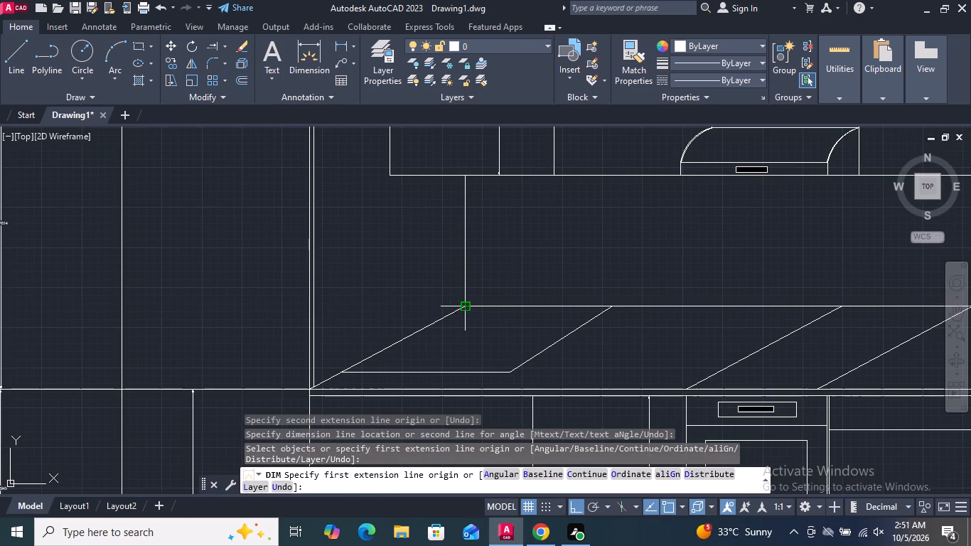
{"action": "left_click", "coordinate": [467, 239]}
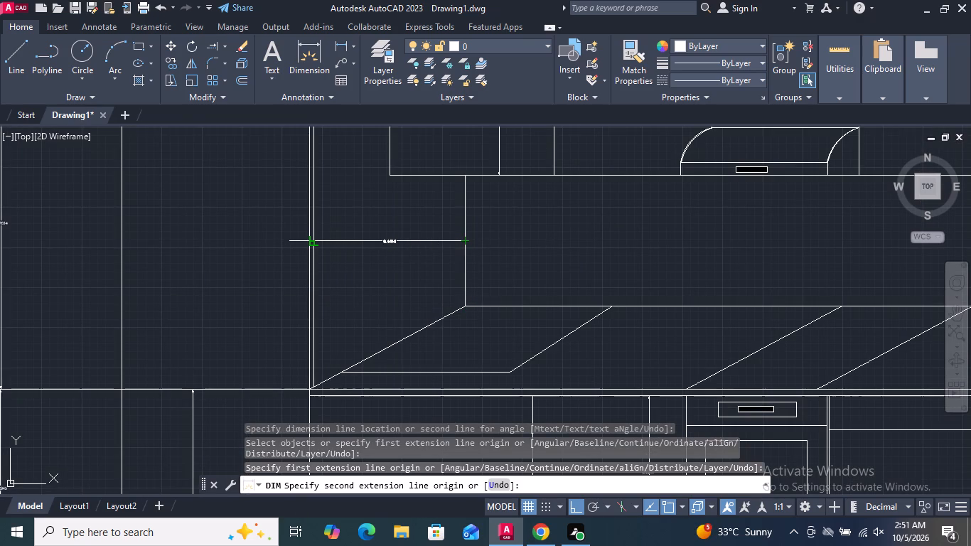
{"action": "left_click_drag", "start_coordinate": [314, 241], "coordinate": [321, 241]}
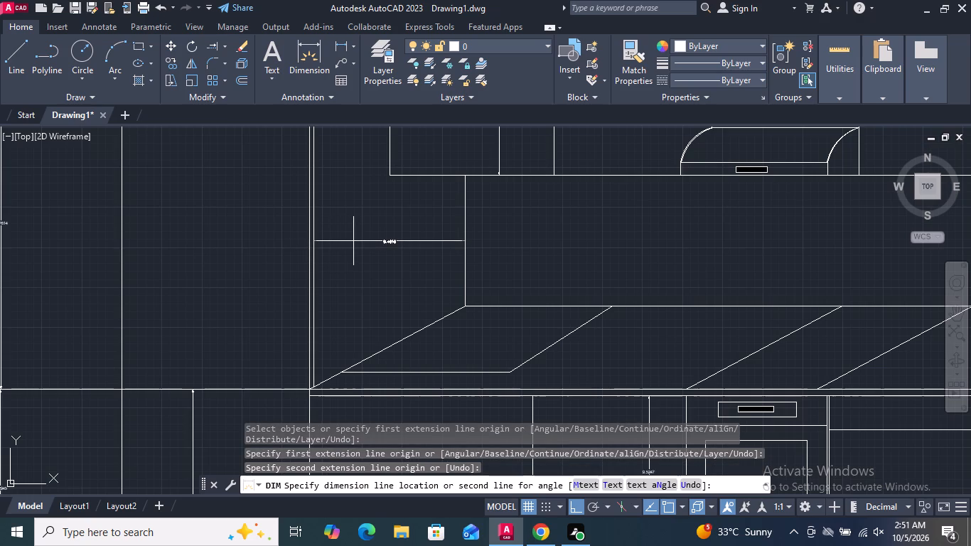
{"action": "left_click", "coordinate": [380, 265]}
Add an aligned dimension along the countertop's slanted end edge, from front corner to back corner, placed above the countertop.
{"action": "scroll", "coordinate": [382, 266], "scroll_direction": "down", "scroll_amount": 2}
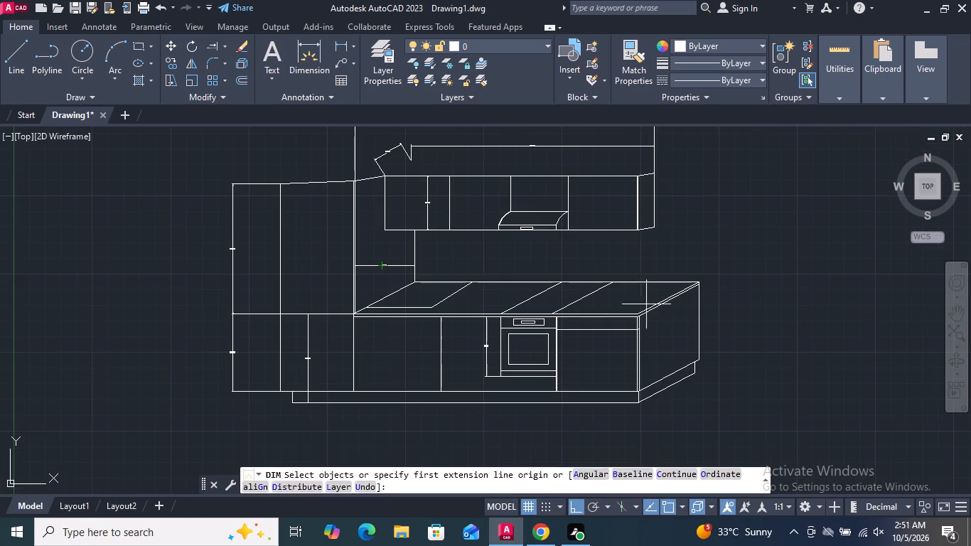
{"action": "middle_click_drag", "start_coordinate": [681, 313], "coordinate": [468, 301]}
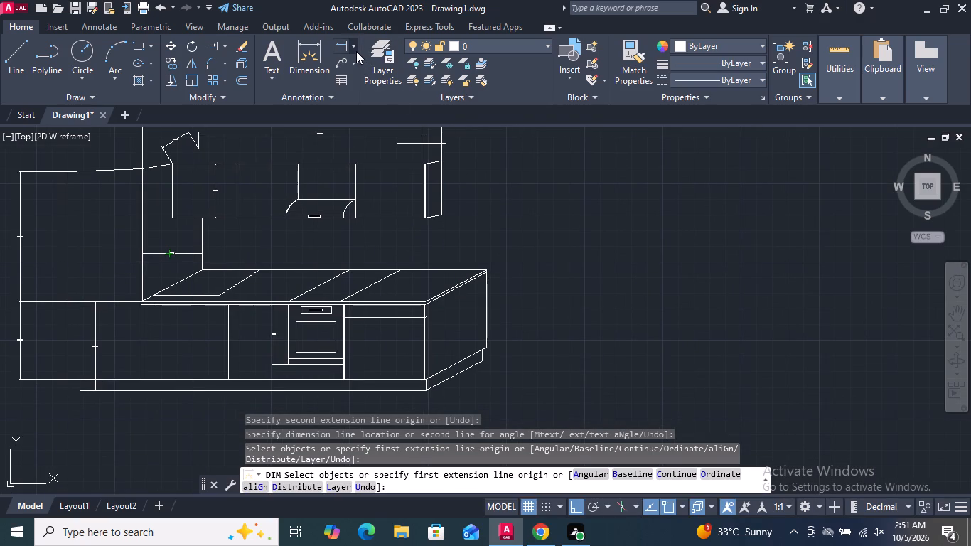
{"action": "left_click", "coordinate": [353, 48]}
{"action": "left_click", "coordinate": [378, 102]}
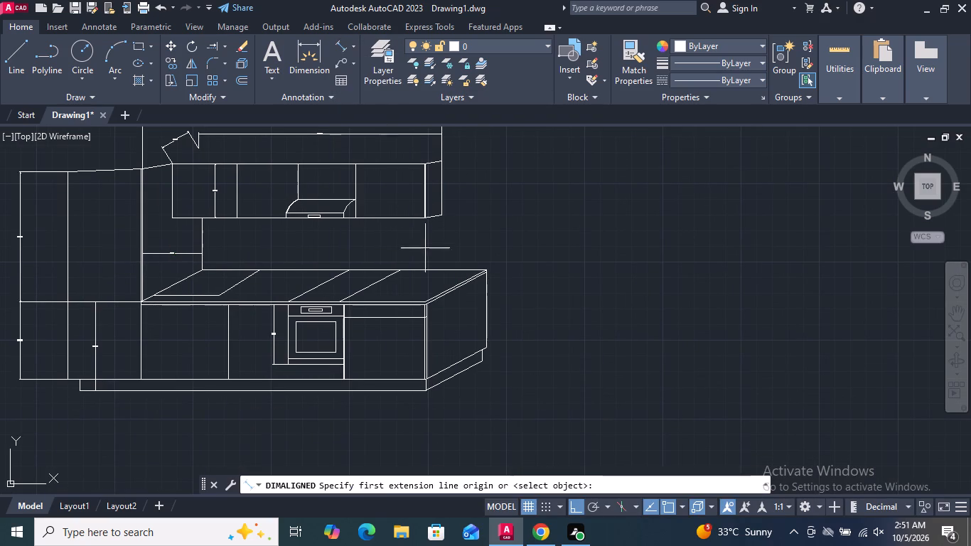
{"action": "scroll", "coordinate": [436, 281], "scroll_direction": "up", "scroll_amount": 2}
{"action": "left_click", "coordinate": [402, 332]}
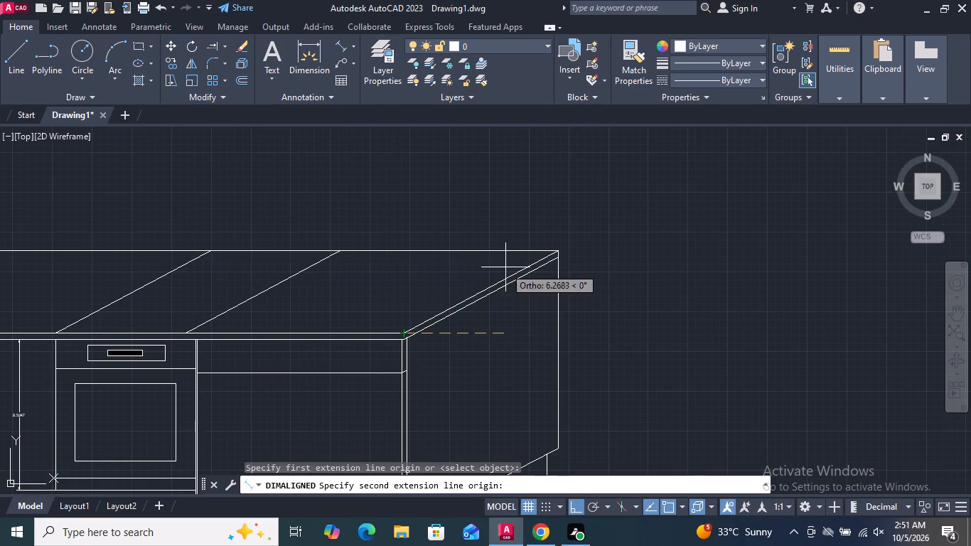
{"action": "left_click", "coordinate": [562, 247]}
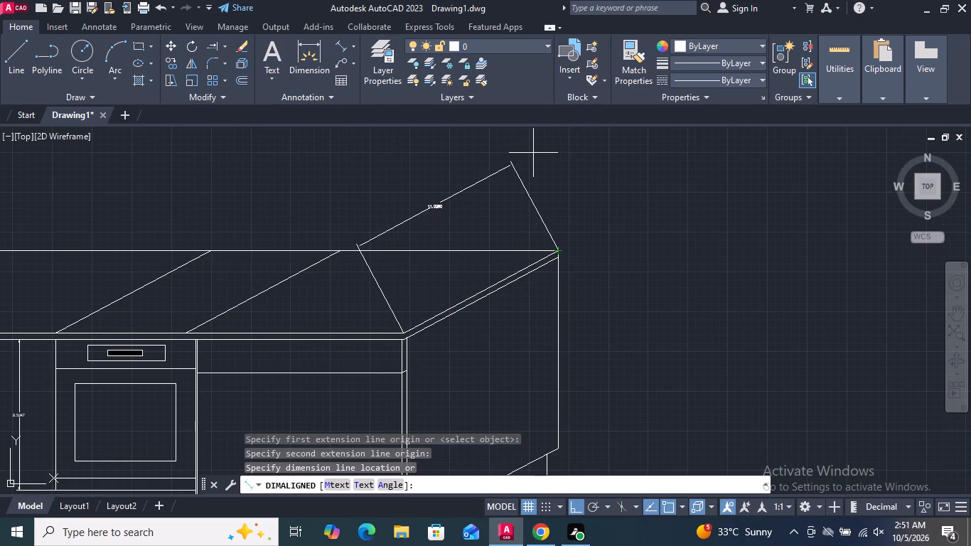
{"action": "left_click", "coordinate": [529, 142]}
Add a vertical dimension from the plinth's rear bottom corner up to the level of the inner upper-cabinet dimension line, placed outside the unit.
{"action": "scroll", "coordinate": [503, 254], "scroll_direction": "down", "scroll_amount": 3}
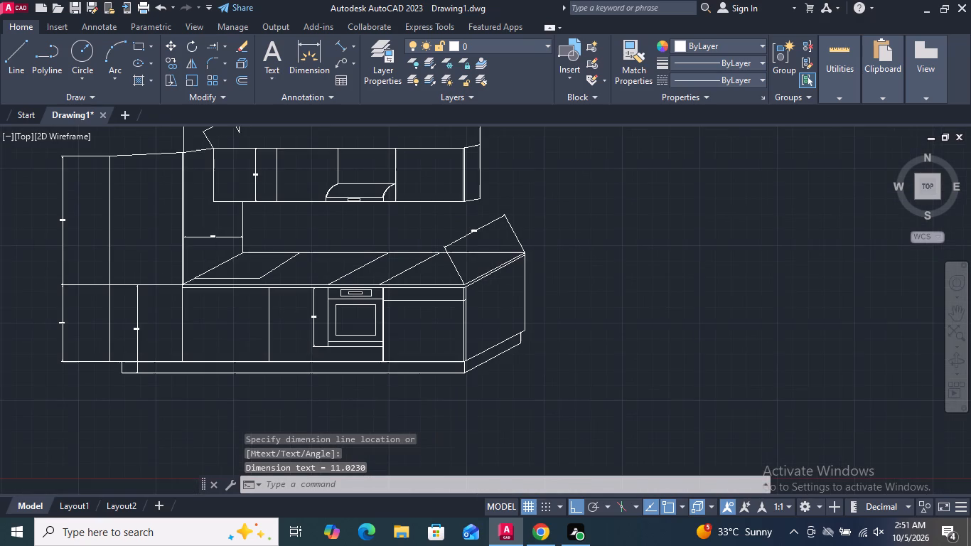
{"action": "scroll", "coordinate": [503, 254], "scroll_direction": "down", "scroll_amount": 1}
{"action": "scroll", "coordinate": [522, 257], "scroll_direction": "up", "scroll_amount": 2}
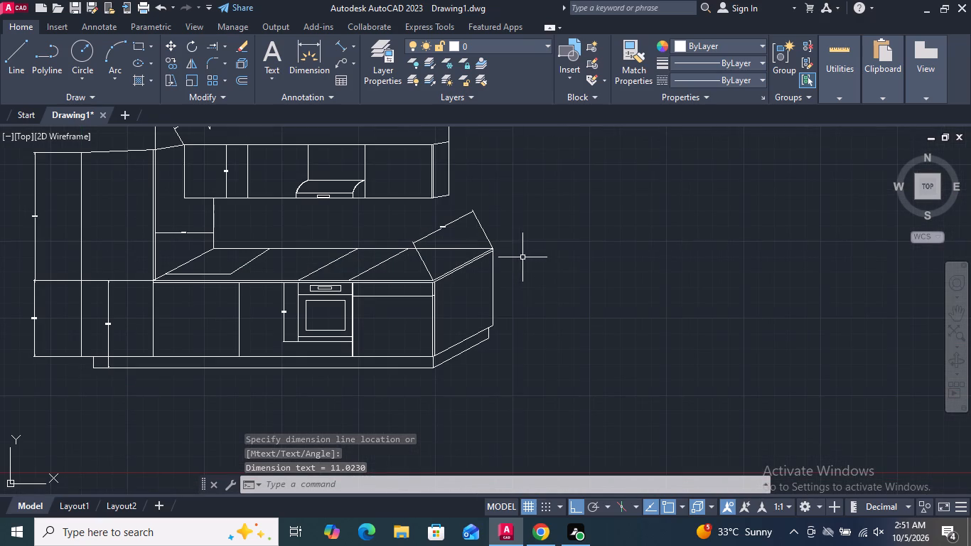
{"action": "left_click_drag", "start_coordinate": [306, 41], "coordinate": [322, 67]}
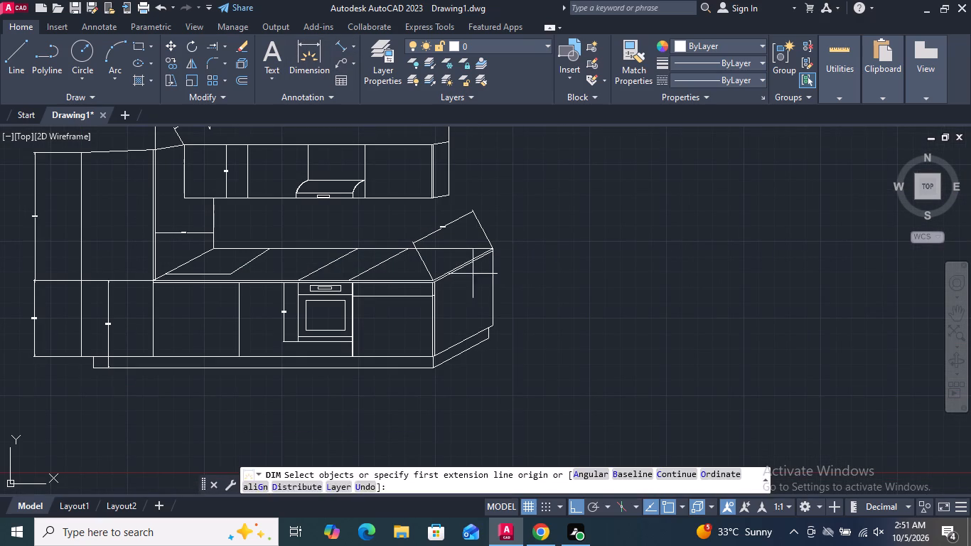
{"action": "scroll", "coordinate": [525, 332], "scroll_direction": "up", "scroll_amount": 2}
{"action": "left_click", "coordinate": [431, 350]}
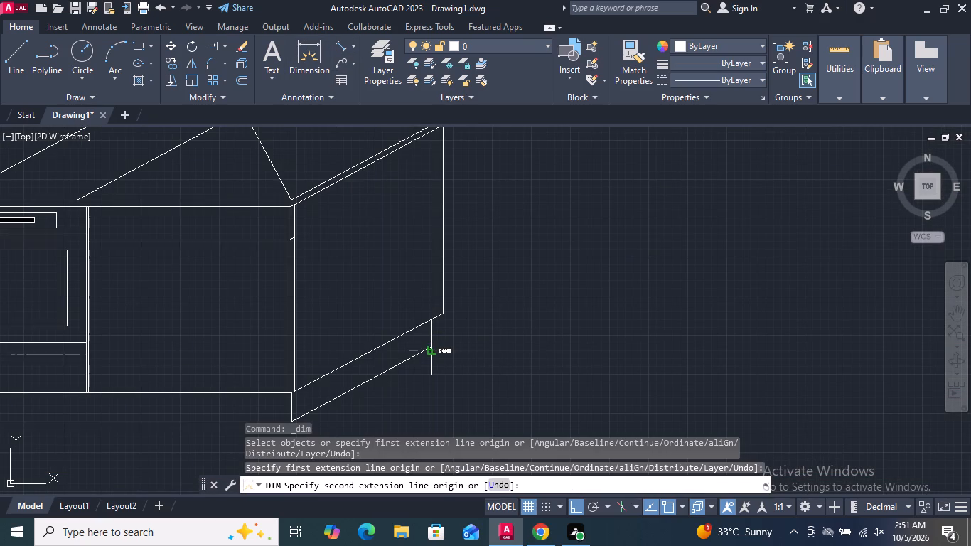
{"action": "scroll", "coordinate": [435, 378], "scroll_direction": "down", "scroll_amount": 3}
{"action": "scroll", "coordinate": [466, 223], "scroll_direction": "up", "scroll_amount": 2}
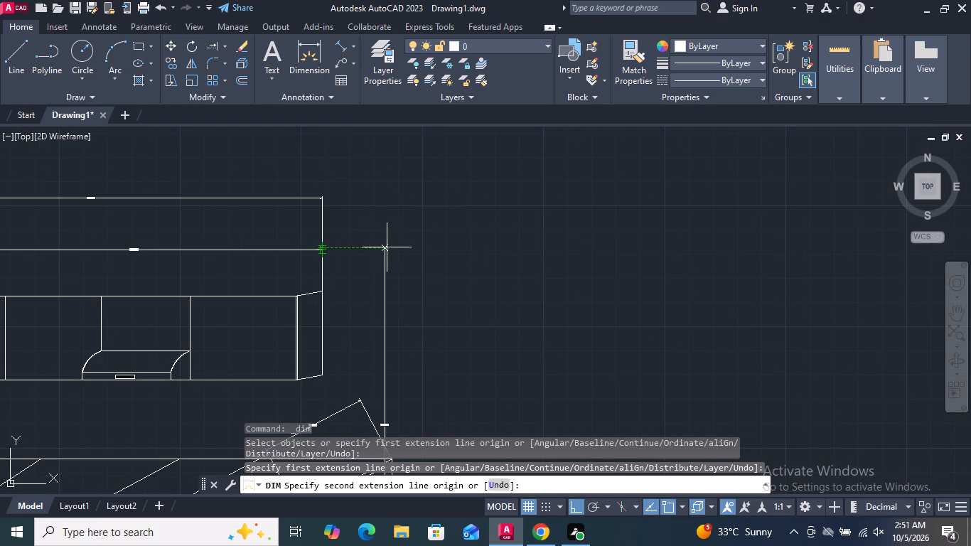
{"action": "left_click_drag", "start_coordinate": [387, 247], "coordinate": [396, 248]}
{"action": "scroll", "coordinate": [504, 245], "scroll_direction": "down", "scroll_amount": 3}
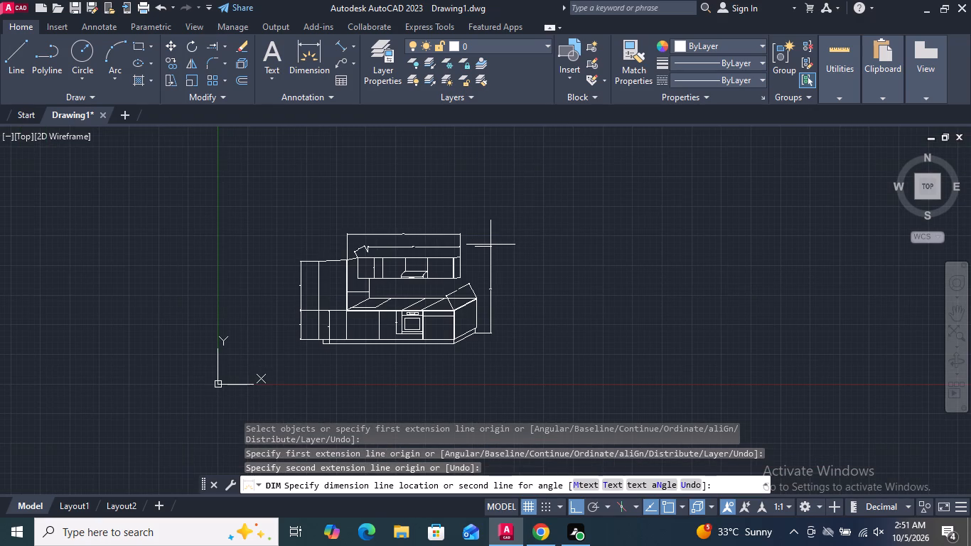
{"action": "left_click", "coordinate": [490, 245]}
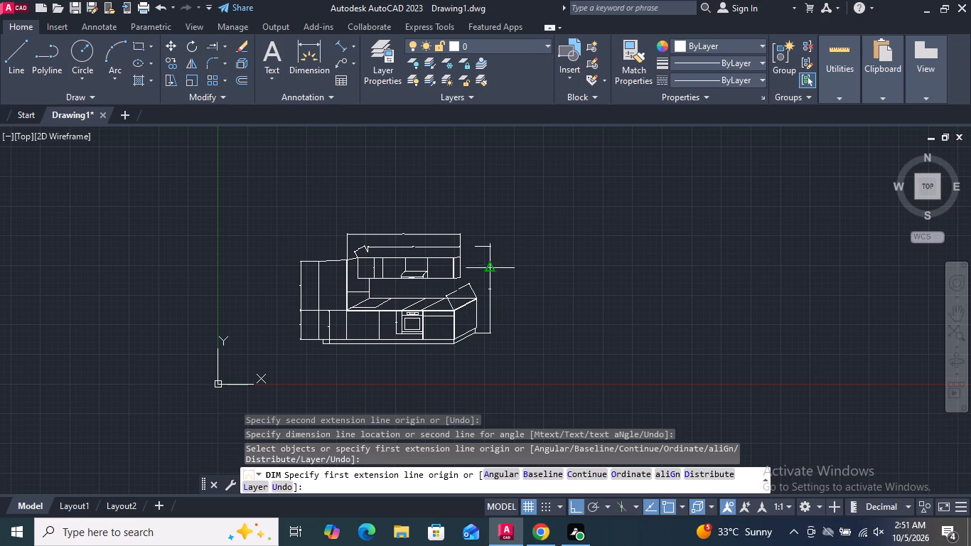
{"action": "scroll", "coordinate": [510, 272], "scroll_direction": "up", "scroll_amount": 2}
{"action": "key", "text": "Return"}
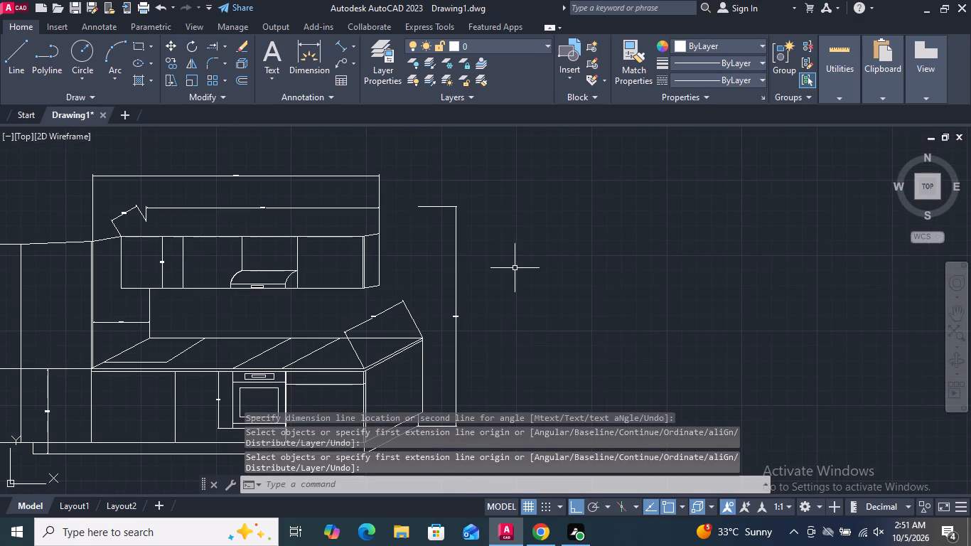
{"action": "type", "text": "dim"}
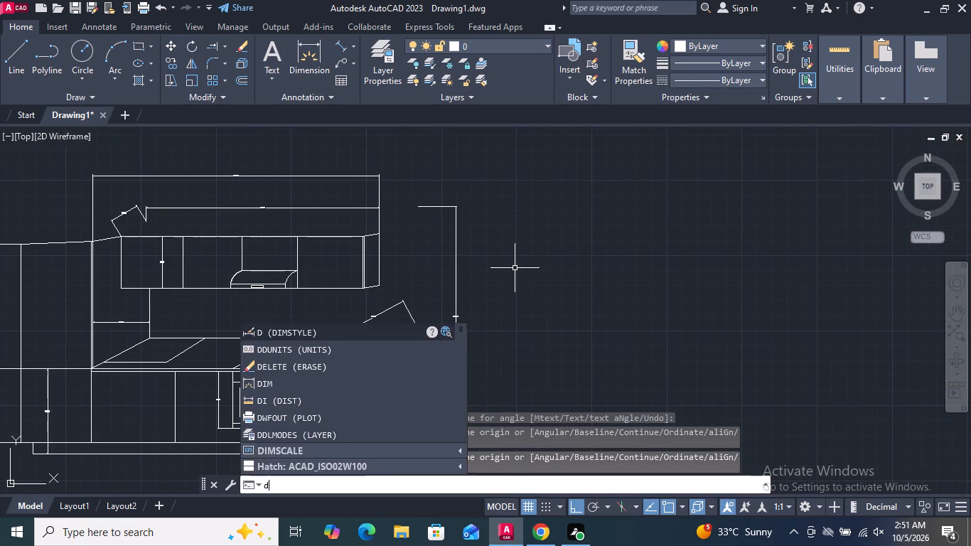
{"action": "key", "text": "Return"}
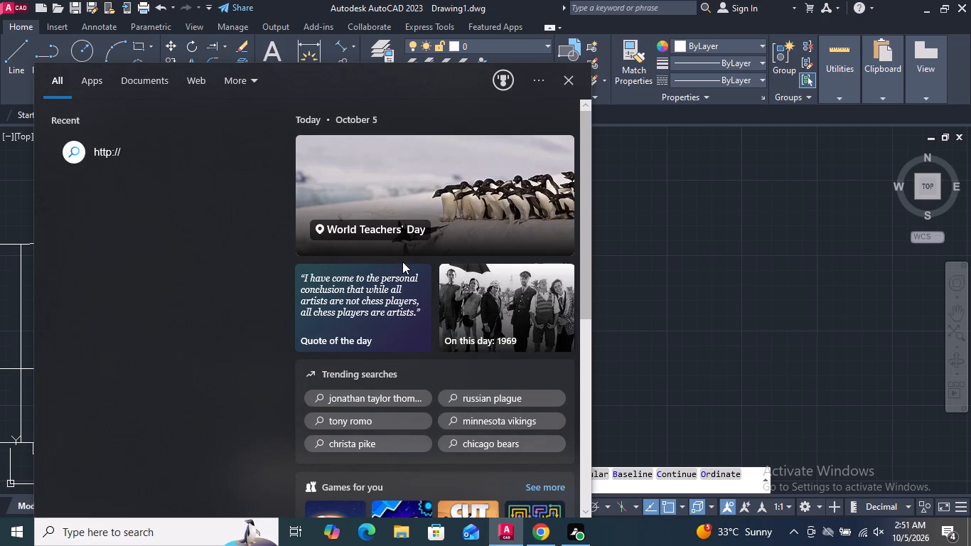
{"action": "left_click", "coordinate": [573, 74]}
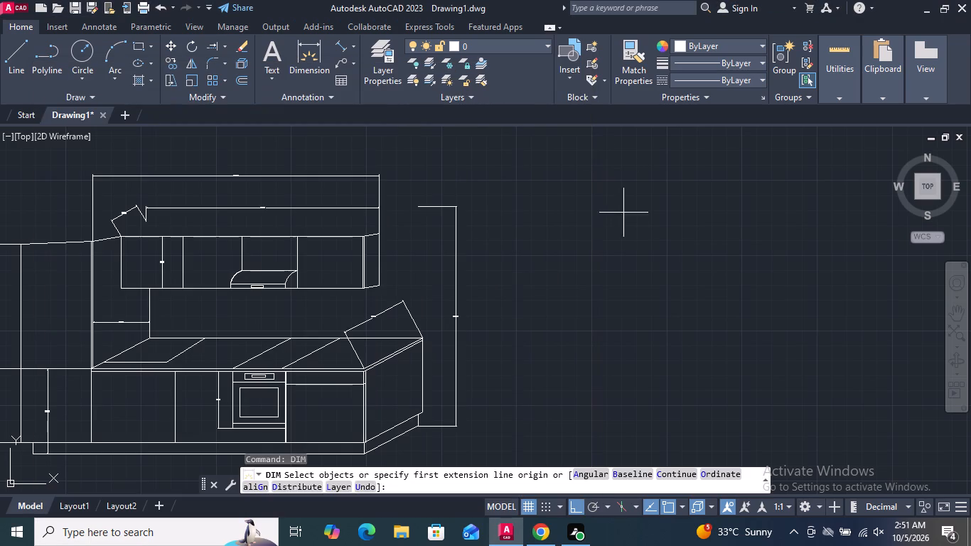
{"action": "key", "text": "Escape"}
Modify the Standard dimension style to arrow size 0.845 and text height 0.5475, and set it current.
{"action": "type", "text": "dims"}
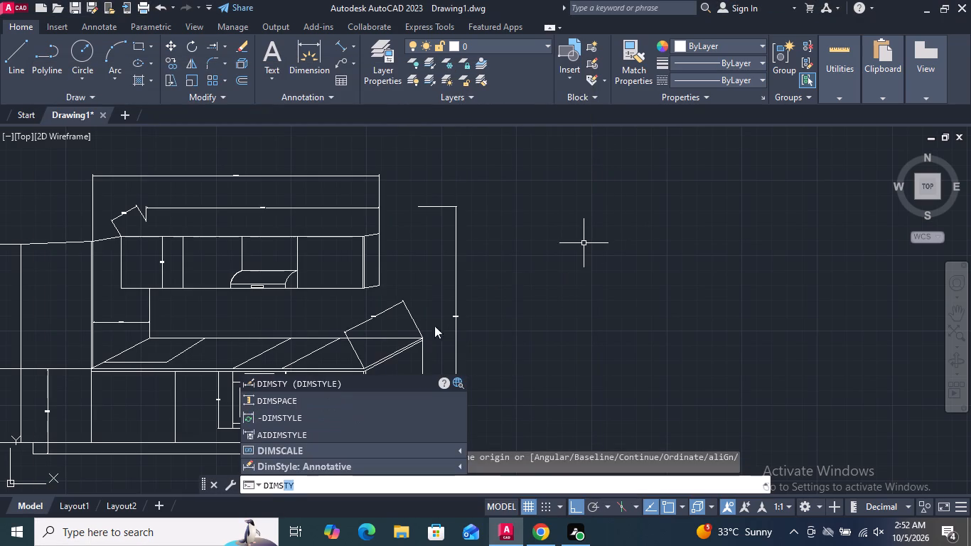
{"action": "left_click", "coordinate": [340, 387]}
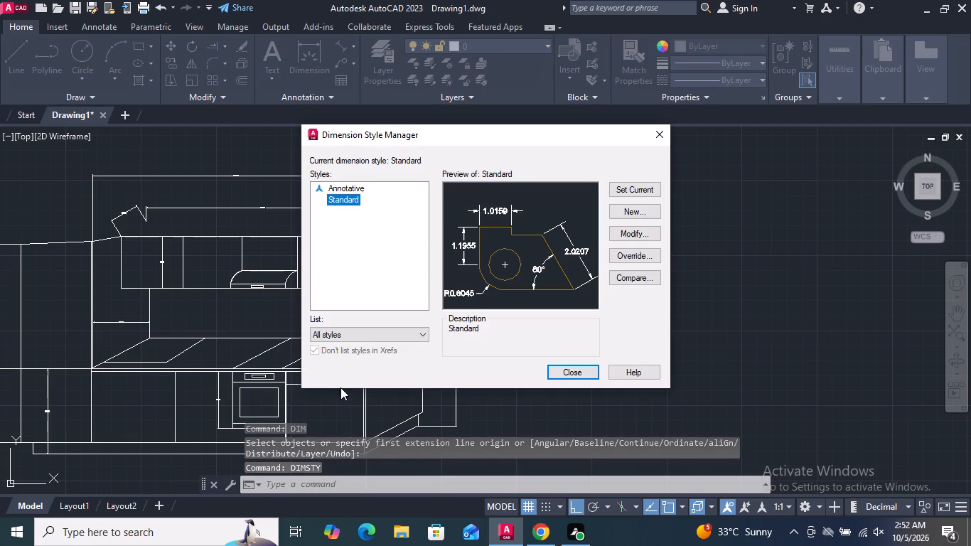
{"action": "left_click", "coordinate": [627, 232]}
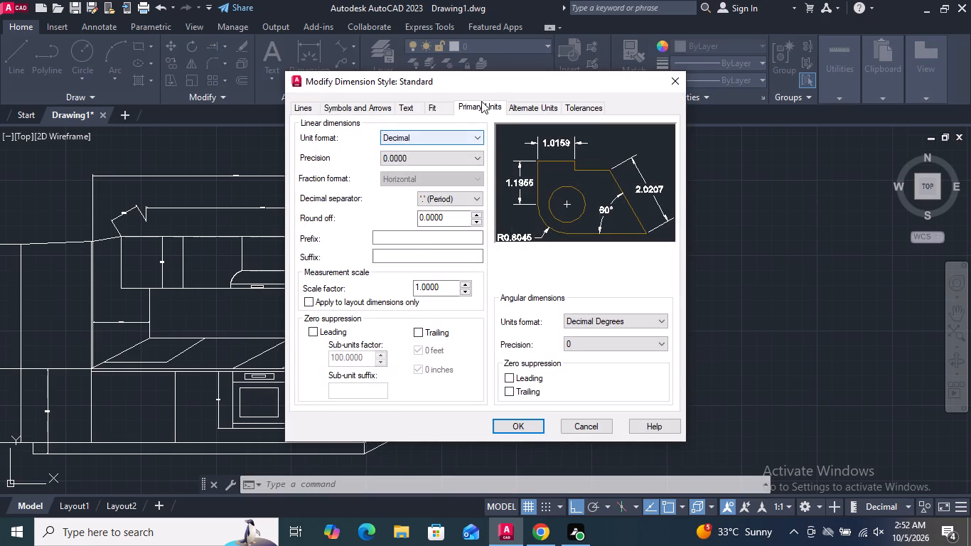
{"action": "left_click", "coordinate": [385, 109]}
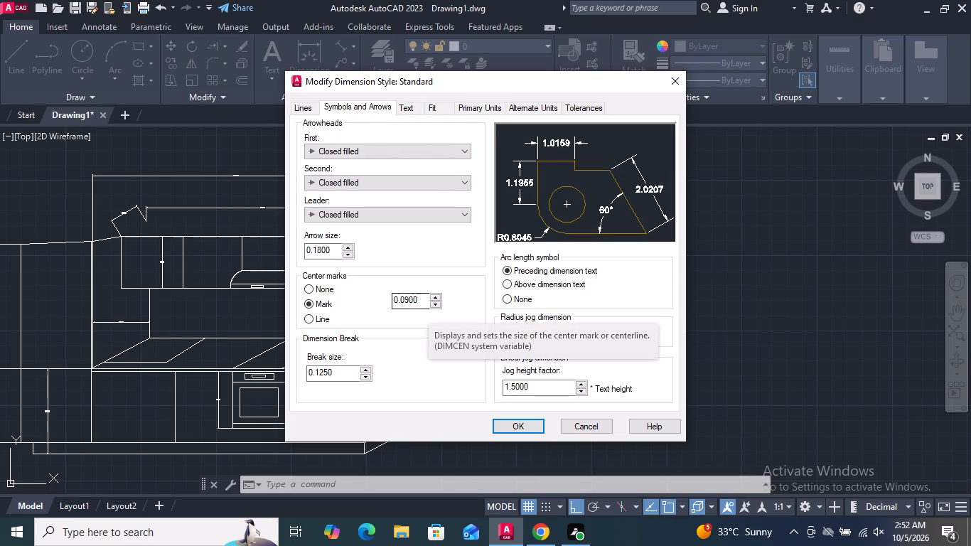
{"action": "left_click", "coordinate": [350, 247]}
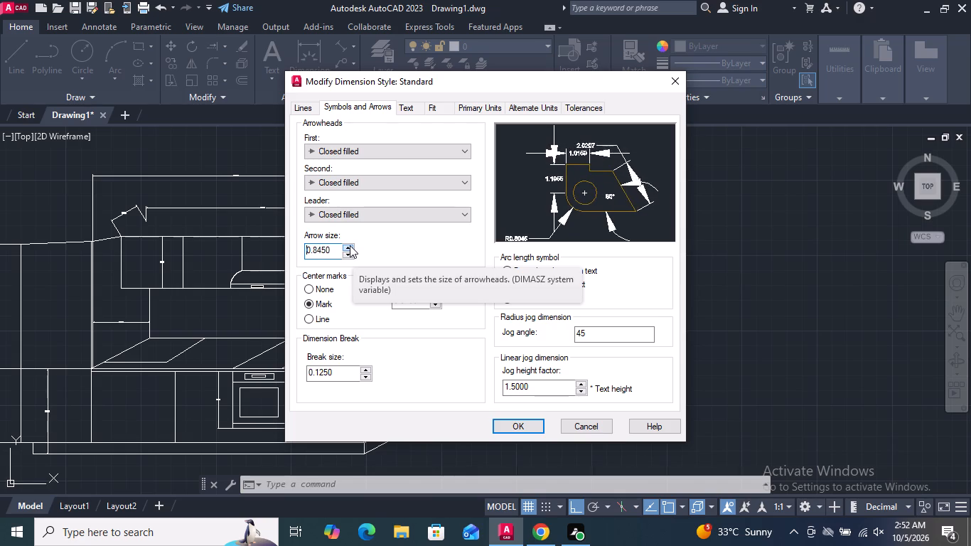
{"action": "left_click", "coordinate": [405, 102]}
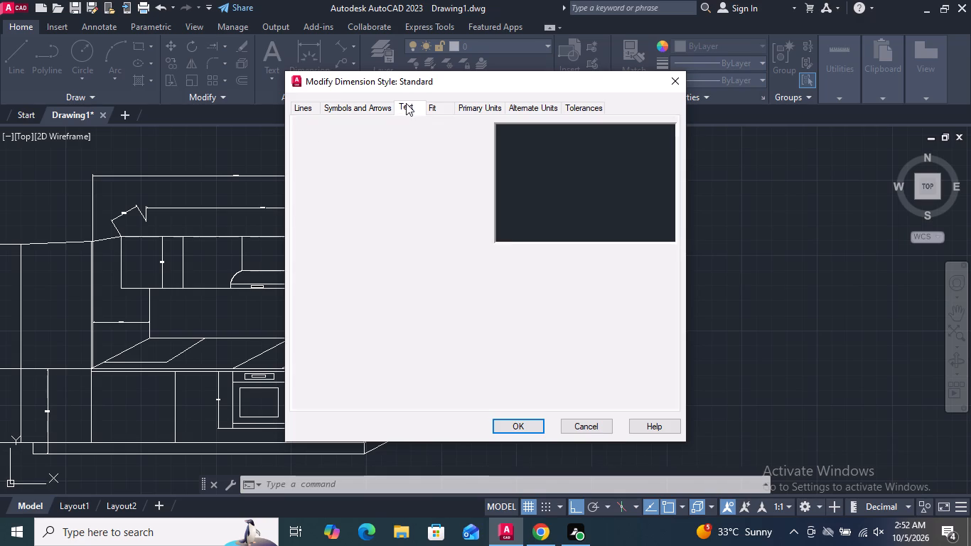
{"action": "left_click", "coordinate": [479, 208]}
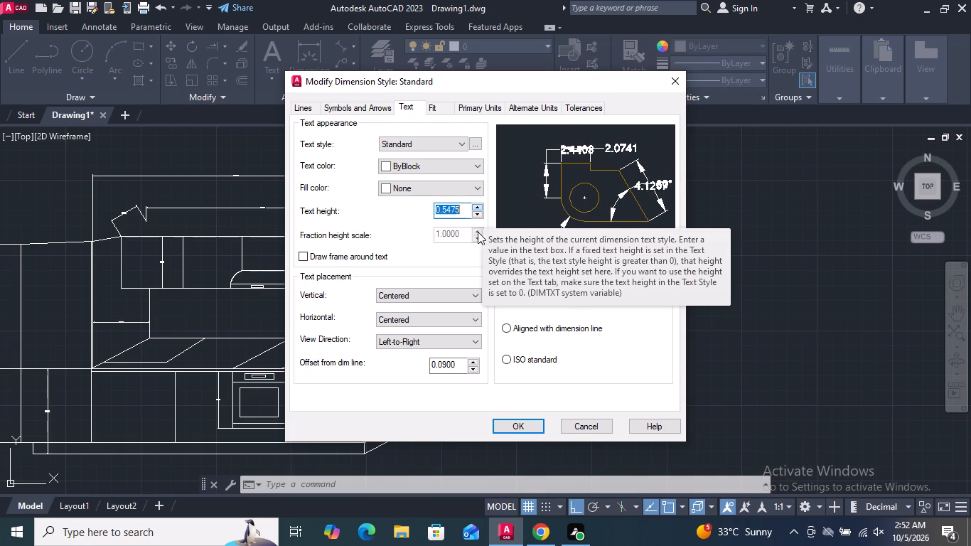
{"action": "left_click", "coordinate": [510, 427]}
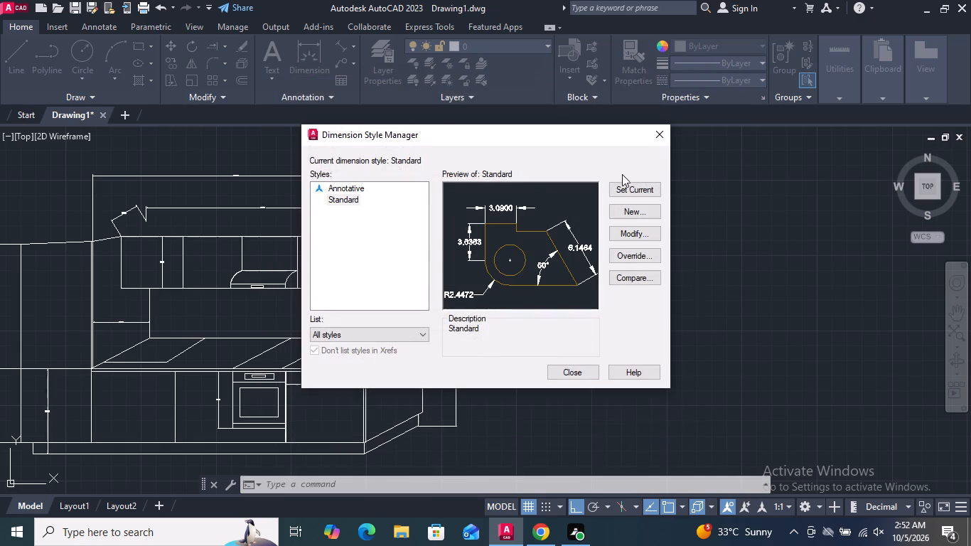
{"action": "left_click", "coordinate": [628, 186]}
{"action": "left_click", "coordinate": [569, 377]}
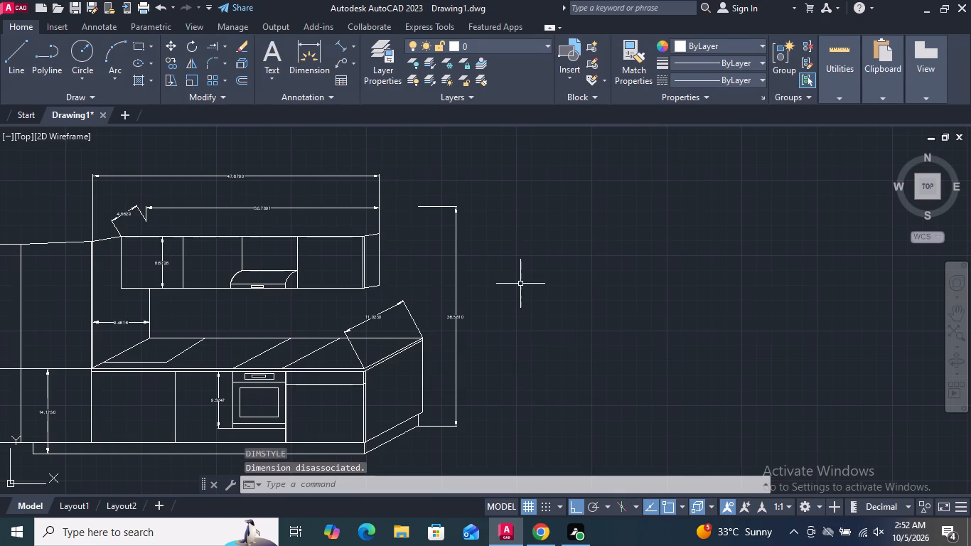
Modify the Standard dimension style to text height 1.06 and arrow size 1.06, and set it current.
{"action": "key", "text": "space"}
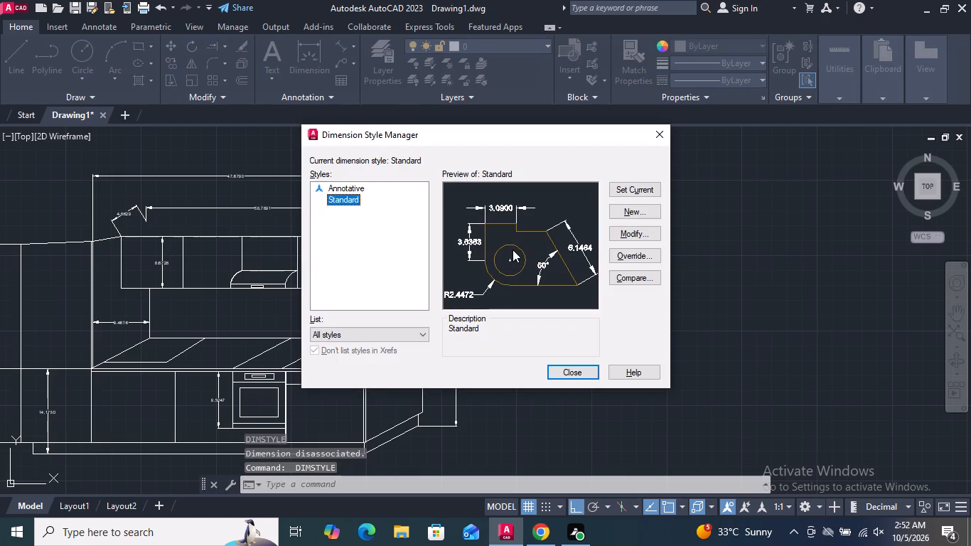
{"action": "left_click", "coordinate": [633, 232]}
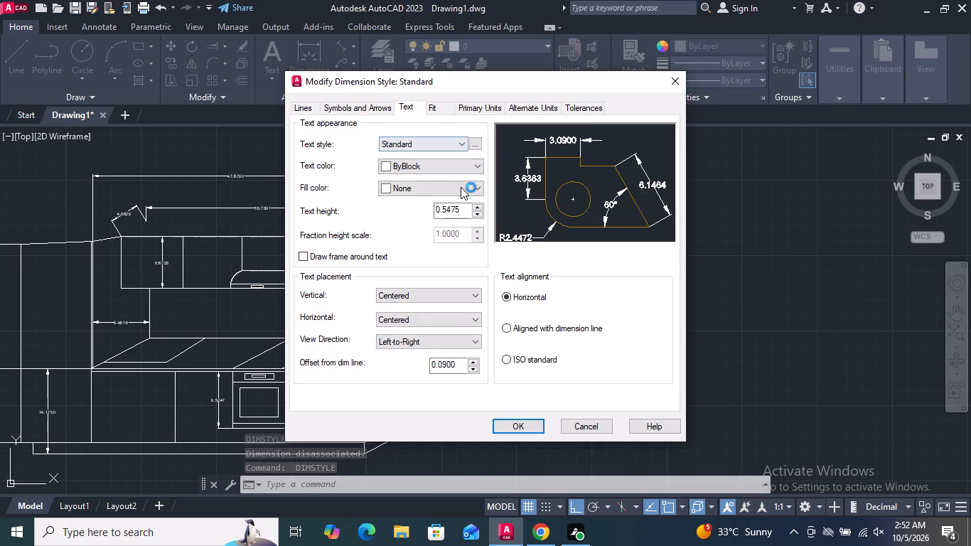
{"action": "left_click", "coordinate": [478, 207]}
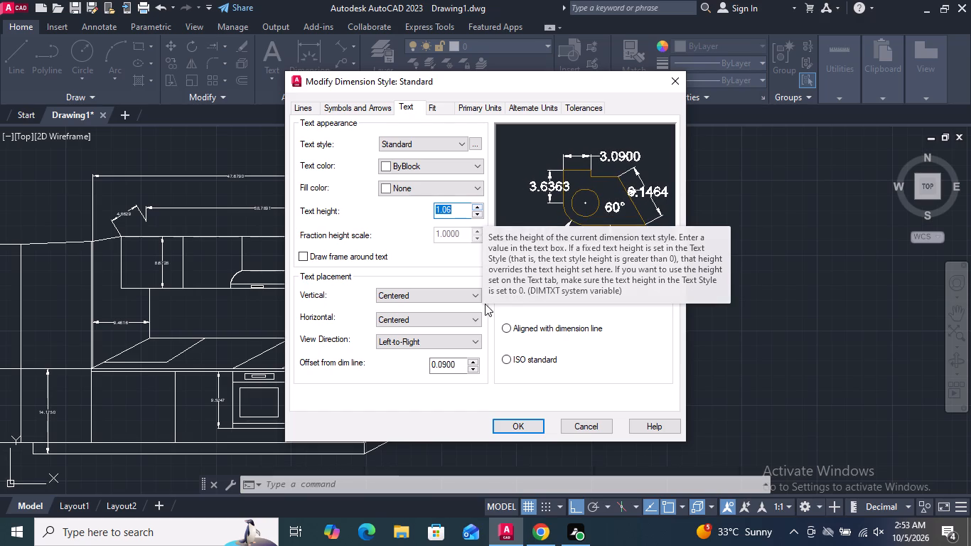
{"action": "left_click", "coordinate": [365, 105]}
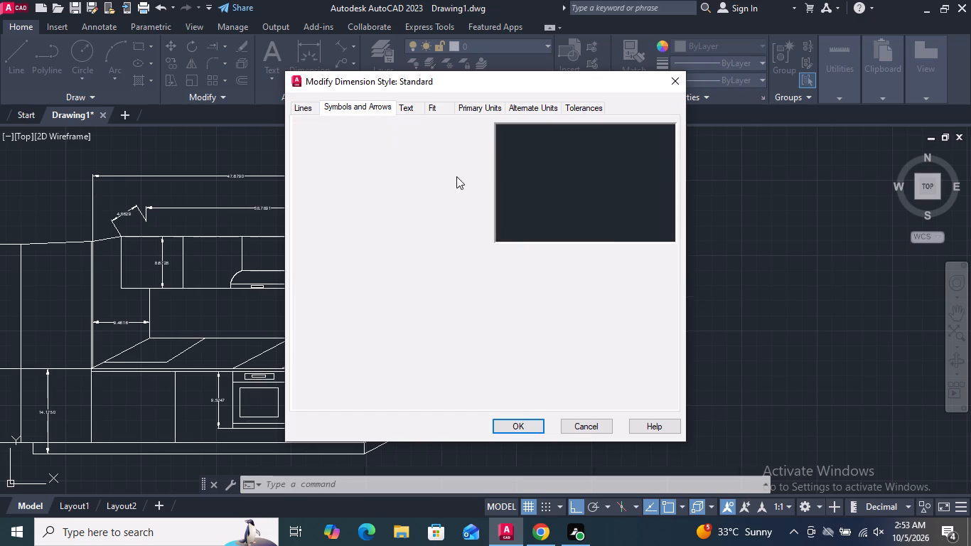
{"action": "left_click", "coordinate": [349, 245]}
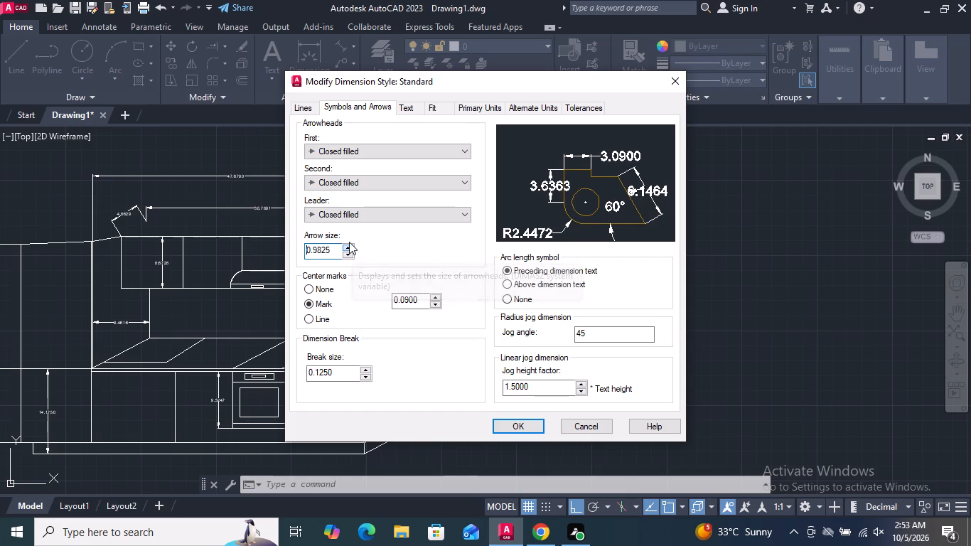
{"action": "left_click", "coordinate": [540, 422]}
{"action": "left_click", "coordinate": [651, 183]}
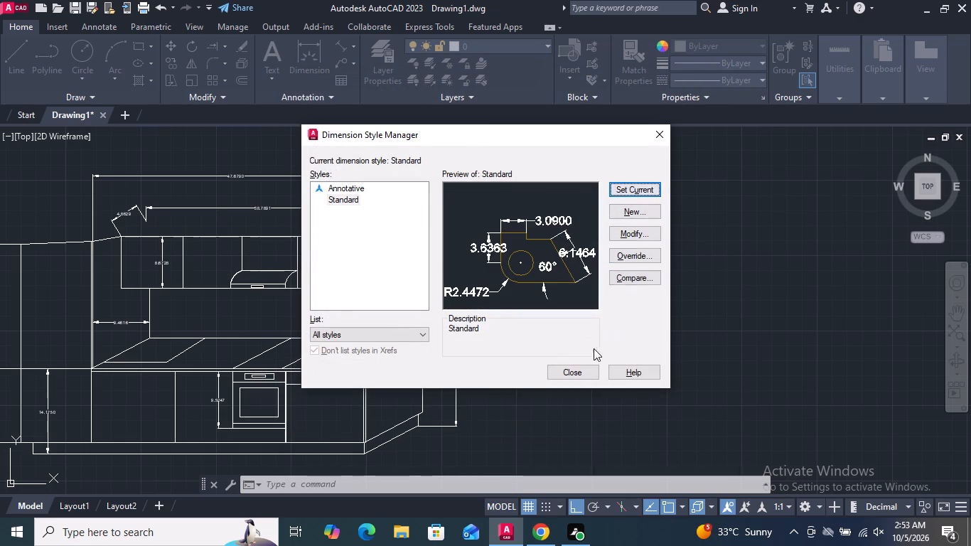
{"action": "left_click", "coordinate": [569, 368]}
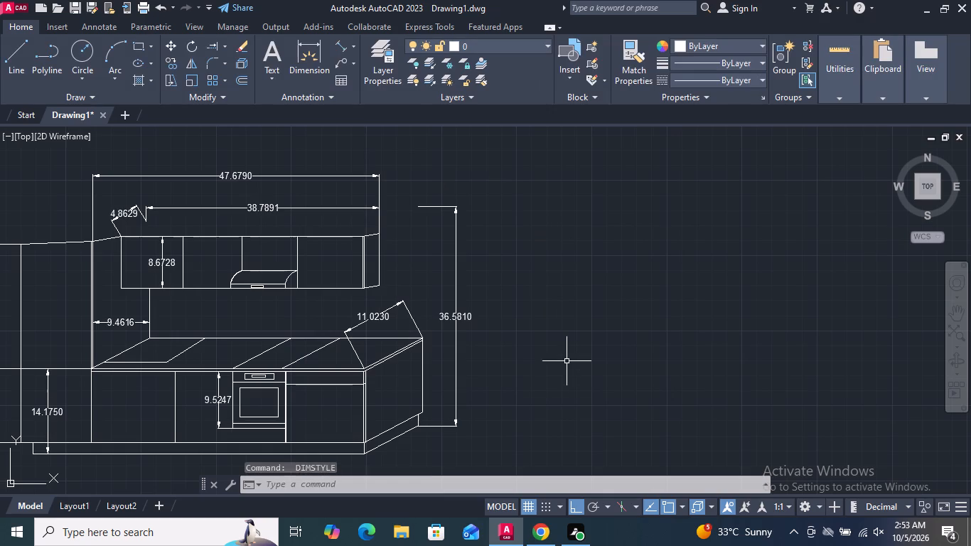
Replace the text of the topmost horizontal dimension above the upper cabinets with 300.
{"action": "scroll", "coordinate": [556, 301], "scroll_direction": "down", "scroll_amount": 1}
{"action": "scroll", "coordinate": [247, 407], "scroll_direction": "up", "scroll_amount": 2}
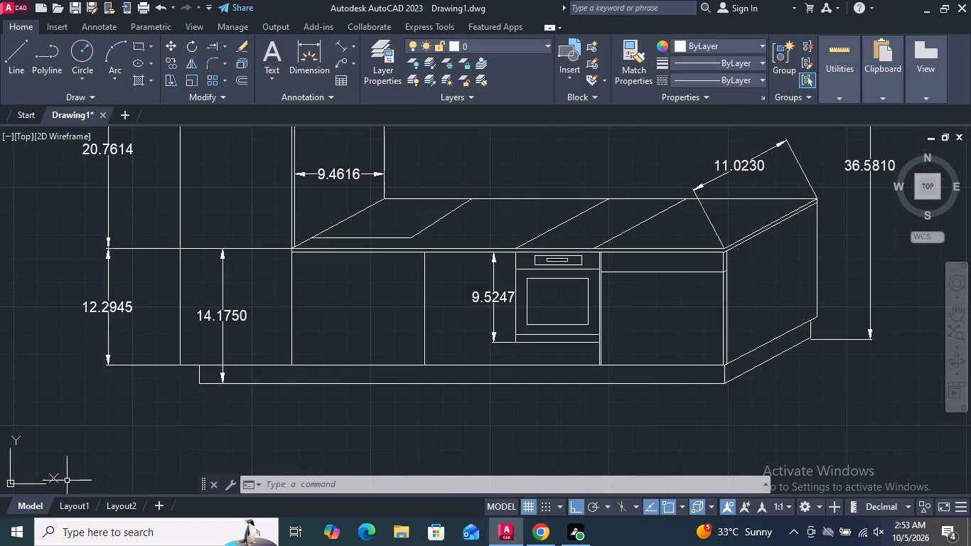
{"action": "scroll", "coordinate": [117, 448], "scroll_direction": "down", "scroll_amount": 2}
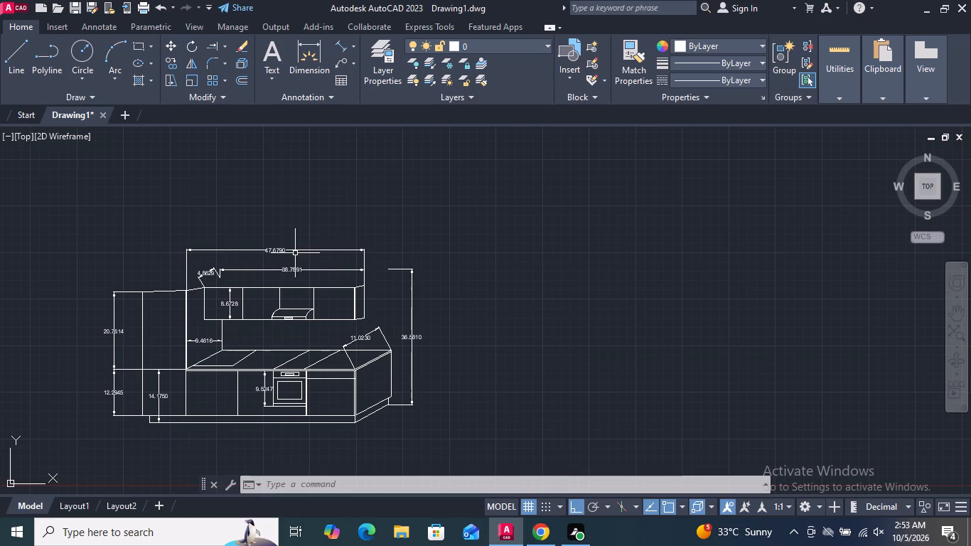
{"action": "scroll", "coordinate": [289, 248], "scroll_direction": "up", "scroll_amount": 3}
{"action": "double_click", "coordinate": [236, 255]}
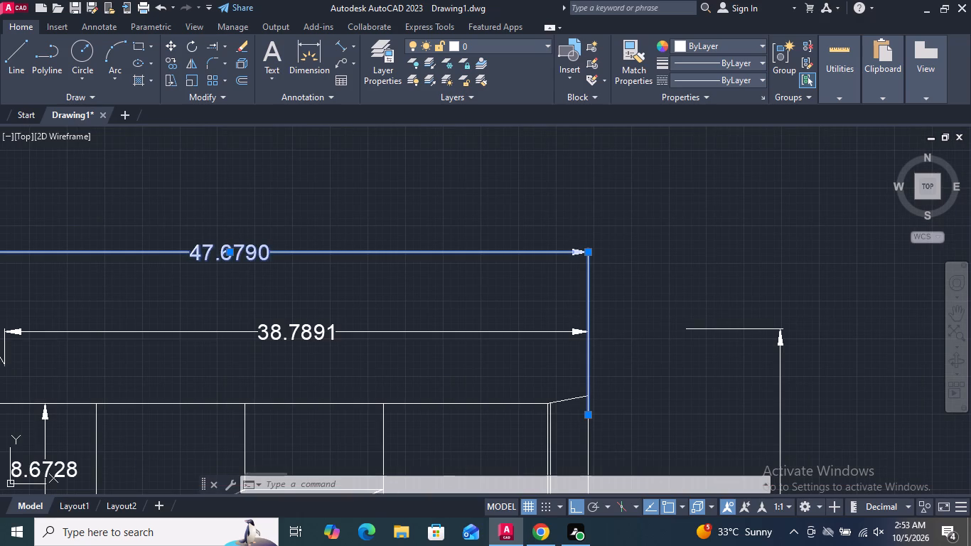
{"action": "scroll", "coordinate": [236, 255], "scroll_direction": "up", "scroll_amount": 2}
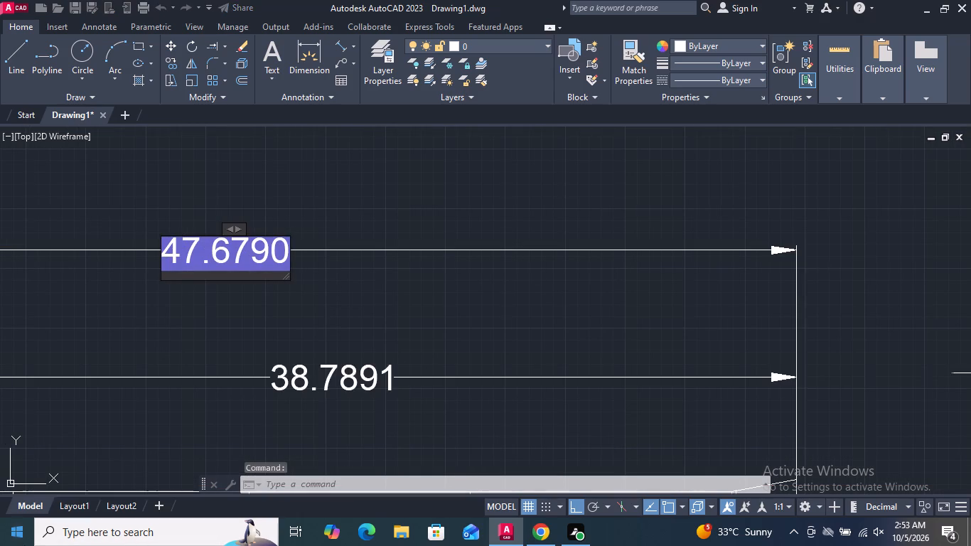
{"action": "key", "text": "3"}
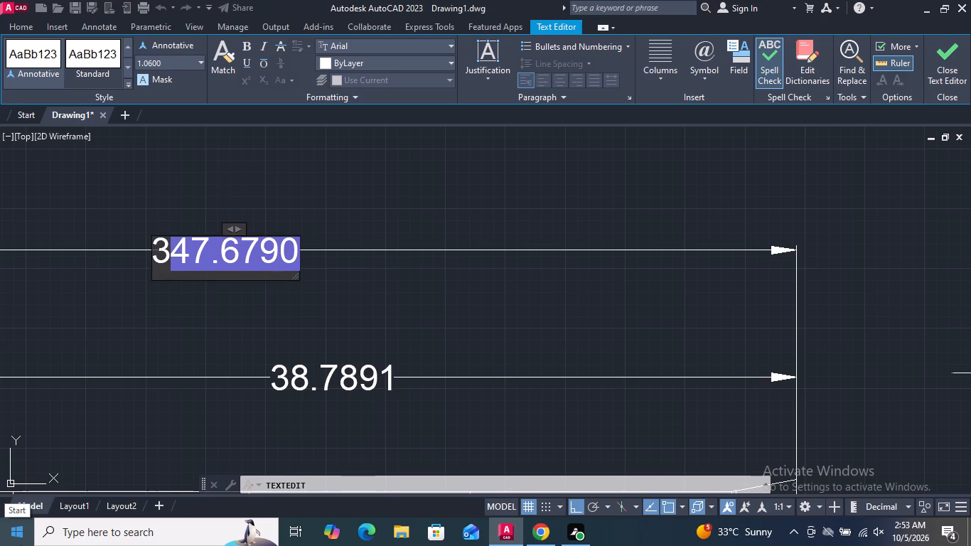
{"action": "type", "text": "00"}
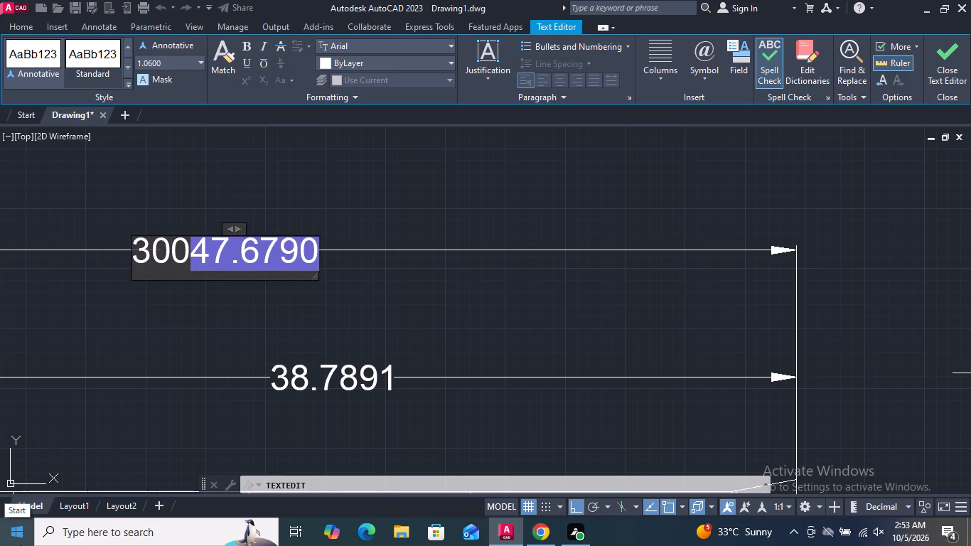
{"action": "key", "text": "Delete"}
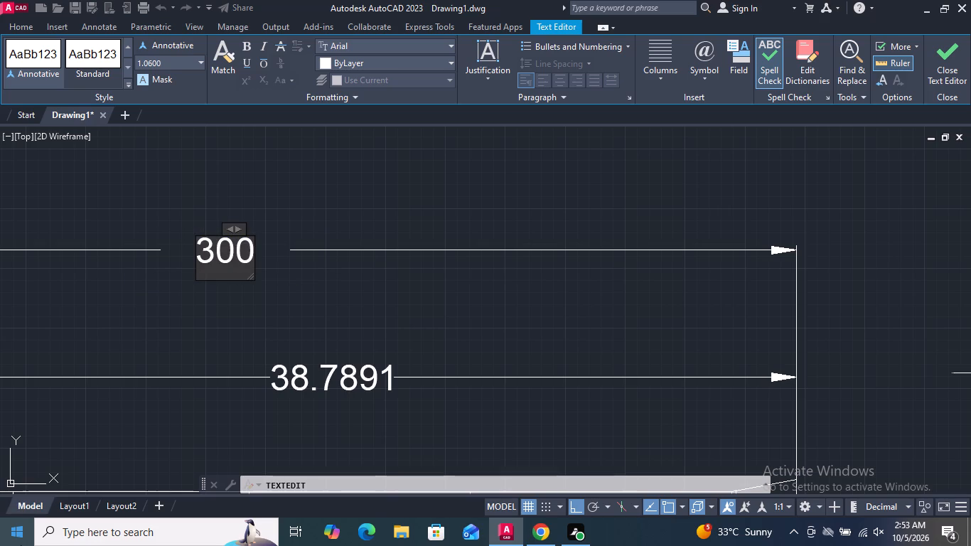
{"action": "key", "text": "Return"}
{"action": "key", "text": "Return"}
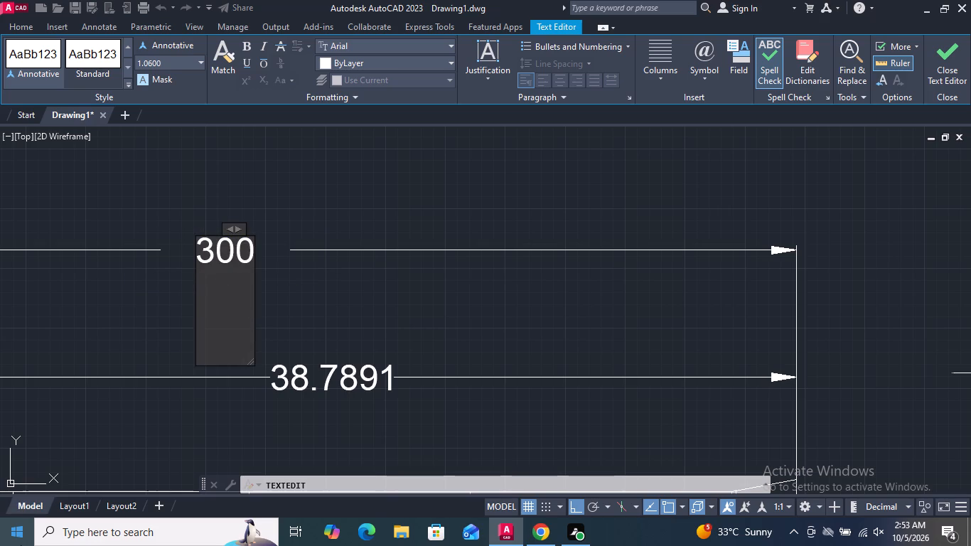
{"action": "left_click", "coordinate": [284, 322]}
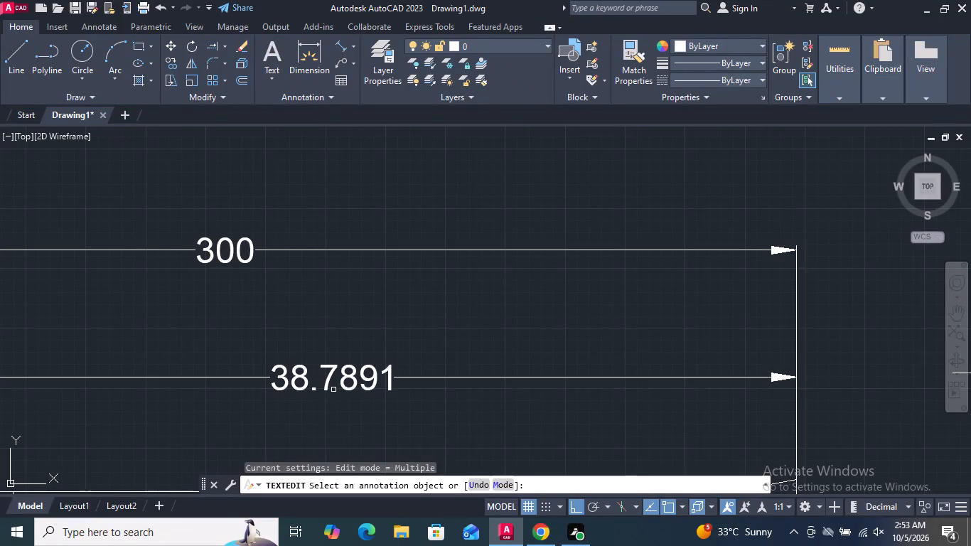
Replace the text of the inner horizontal dimension above the upper cabinets with 240.
{"action": "double_click", "coordinate": [329, 385]}
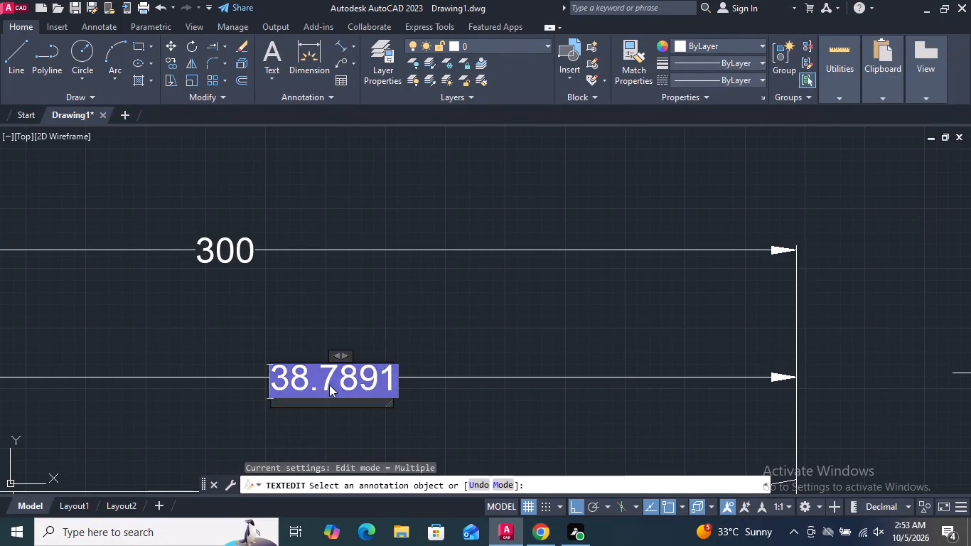
{"action": "type", "text": "240"}
{"action": "key", "text": "Return"}
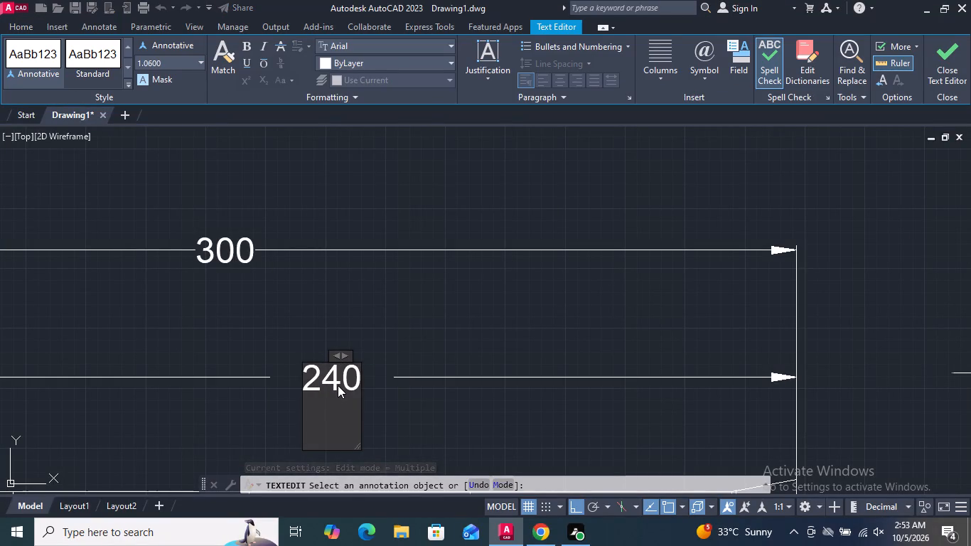
{"action": "left_click", "coordinate": [419, 321]}
Replace the text of the short aligned dimension at the upper cabinets' corner beside the tall unit with 32.
{"action": "scroll", "coordinate": [422, 320], "scroll_direction": "down", "scroll_amount": 4}
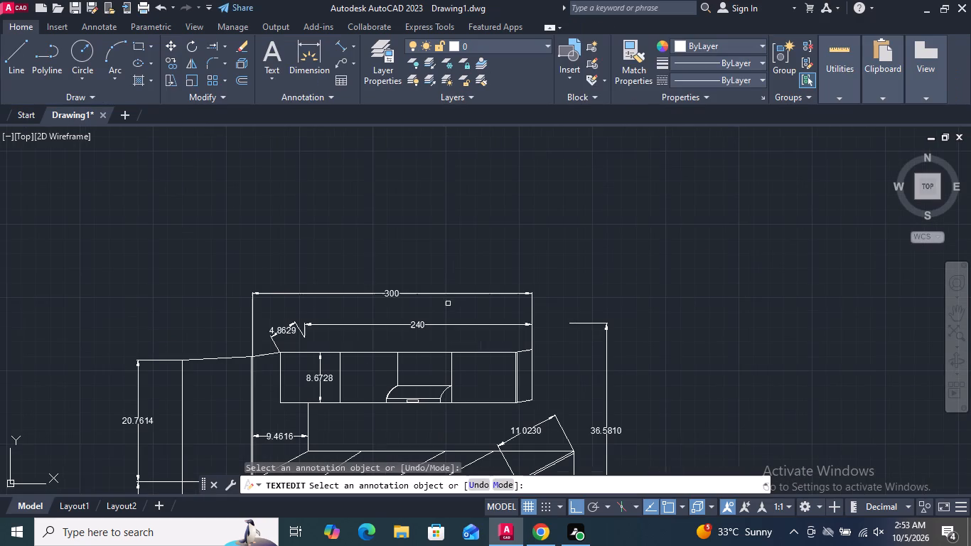
{"action": "scroll", "coordinate": [283, 334], "scroll_direction": "up", "scroll_amount": 2}
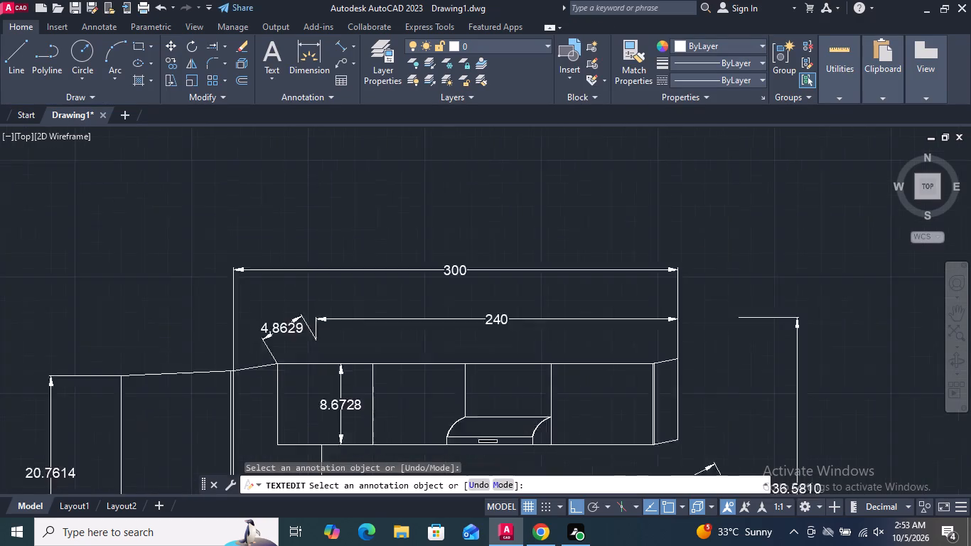
{"action": "scroll", "coordinate": [283, 334], "scroll_direction": "up", "scroll_amount": 2}
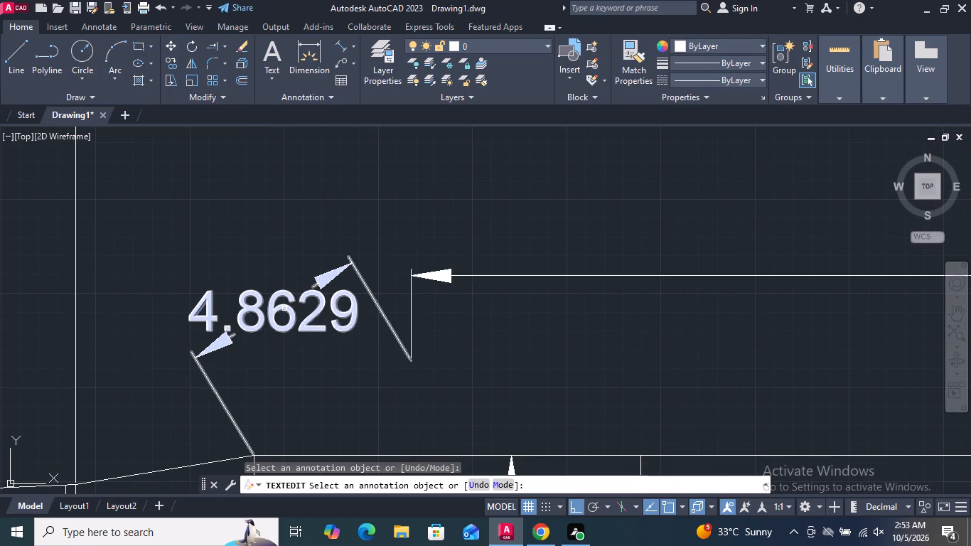
{"action": "double_click", "coordinate": [284, 307]}
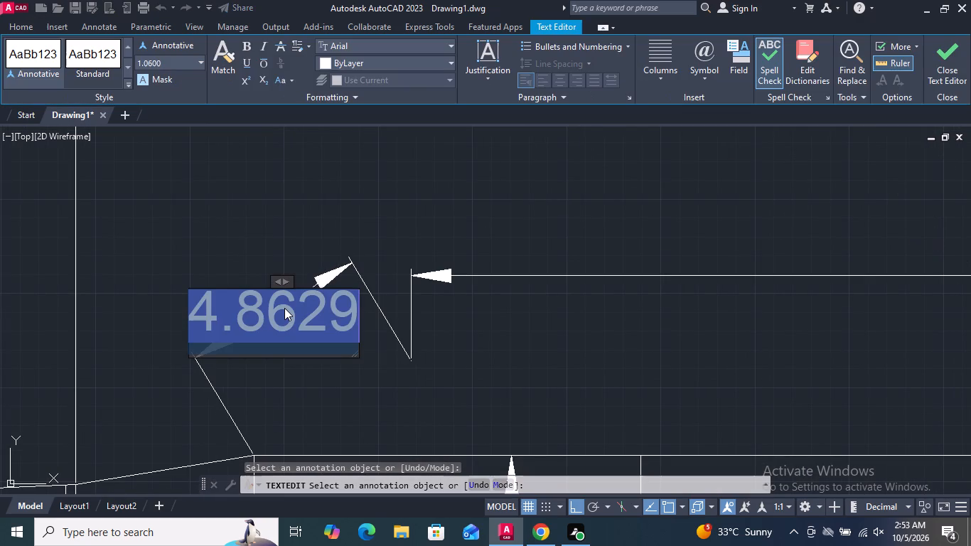
{"action": "type", "text": "32"}
{"action": "key", "text": "Return"}
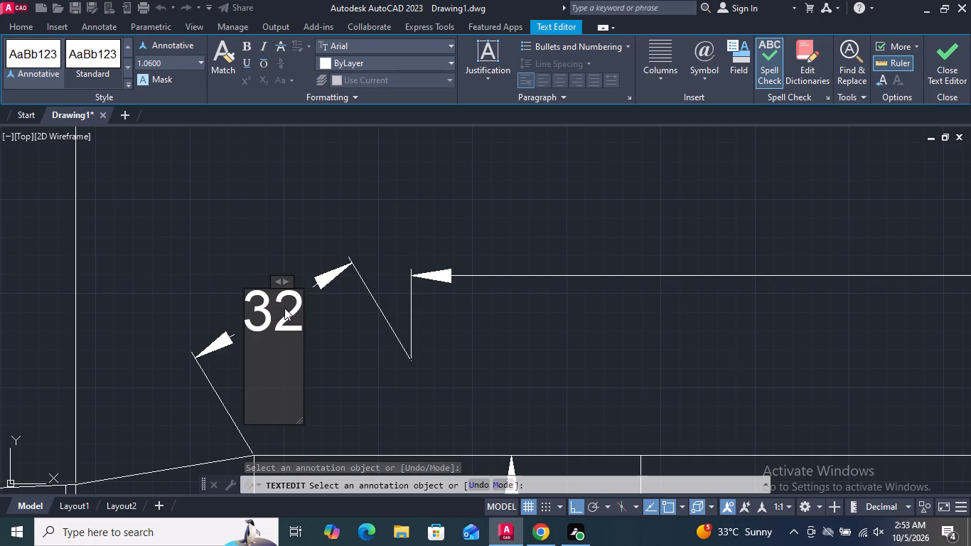
{"action": "scroll", "coordinate": [316, 252], "scroll_direction": "down", "scroll_amount": 4}
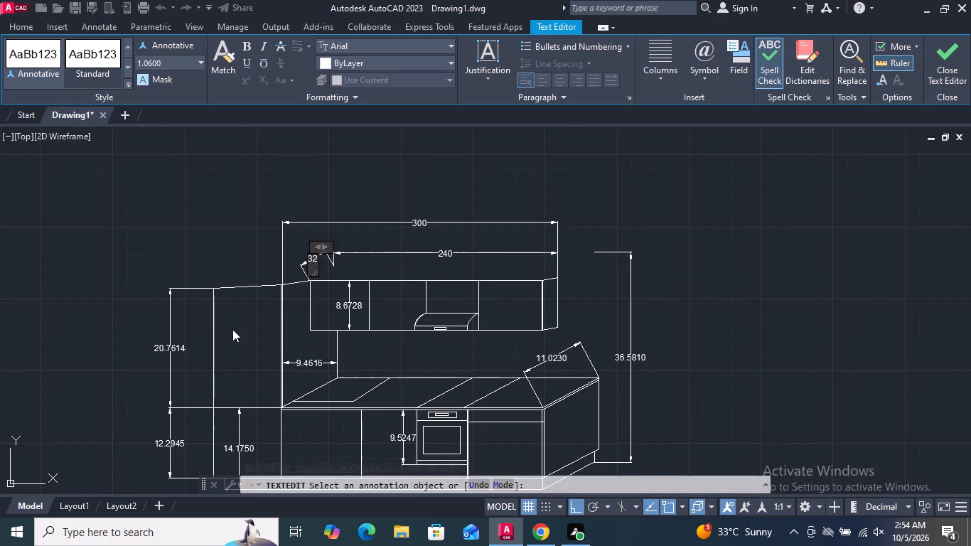
{"action": "scroll", "coordinate": [164, 344], "scroll_direction": "up", "scroll_amount": 4}
{"action": "left_click", "coordinate": [199, 357]}
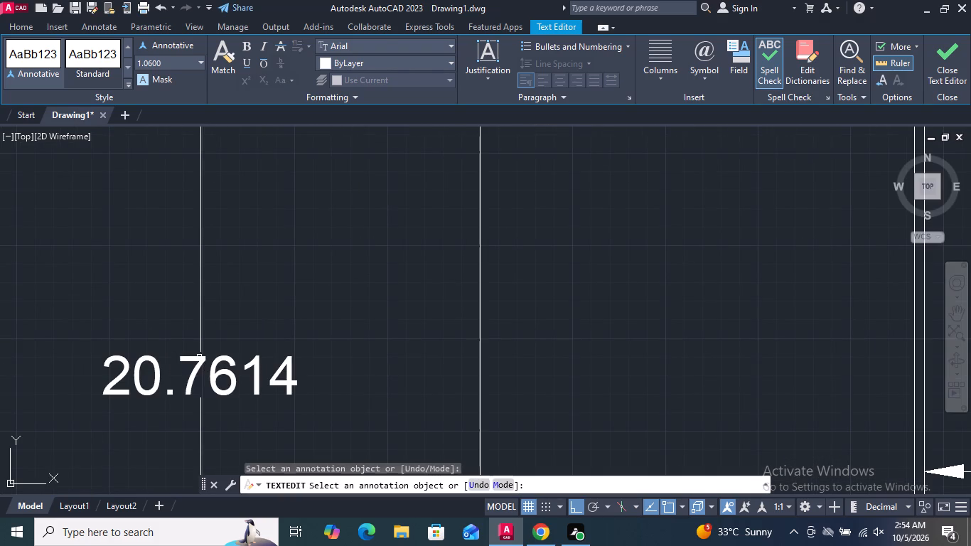
Replace the text of the upper vertical dimension on the outer side of the tall unit with 135.
{"action": "double_click", "coordinate": [199, 371]}
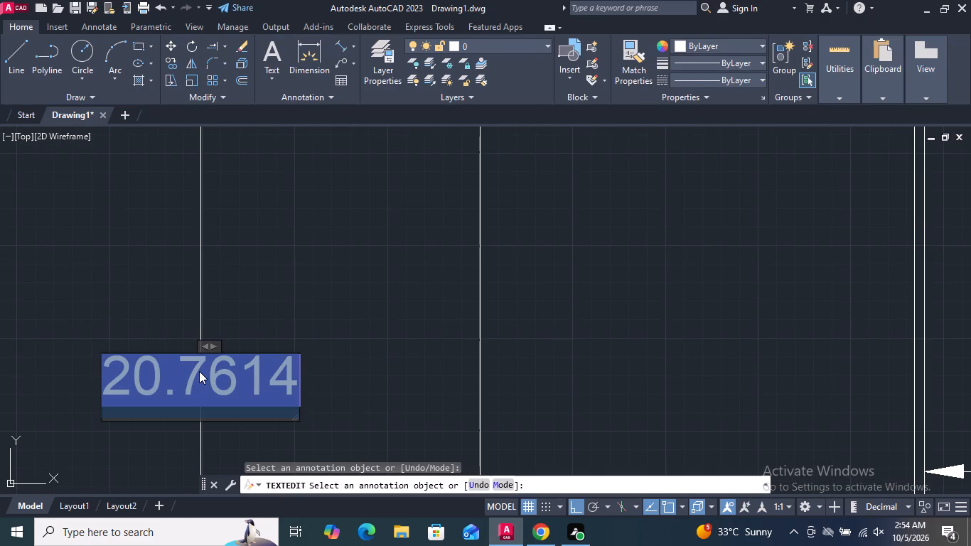
{"action": "type", "text": "136"}
{"action": "key", "text": "BackSpace"}
{"action": "key", "text": "5"}
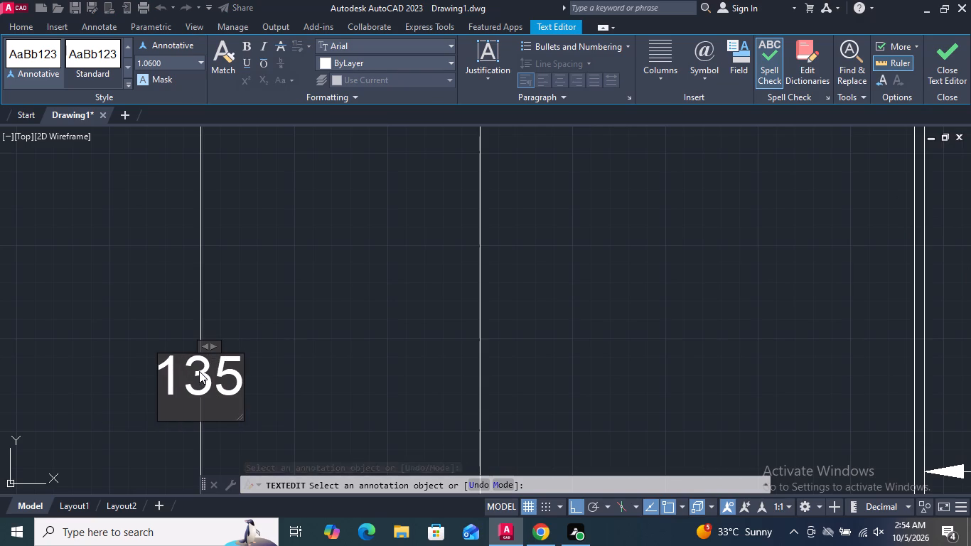
{"action": "key", "text": "Return"}
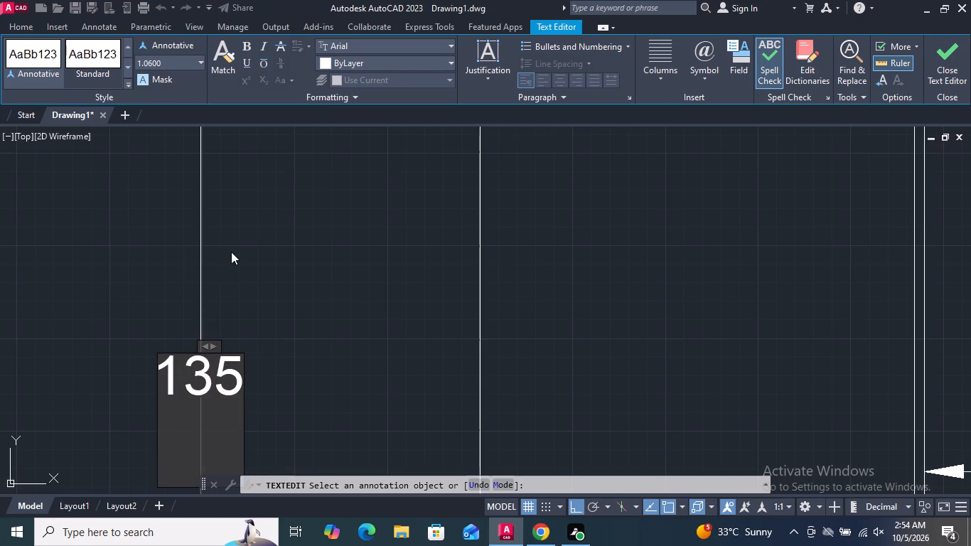
Replace the text of the lower outer vertical dimension beside the tall unit, below countertop level, with 75.
{"action": "scroll", "coordinate": [232, 248], "scroll_direction": "down", "scroll_amount": 4}
{"action": "scroll", "coordinate": [222, 348], "scroll_direction": "up", "scroll_amount": 4}
{"action": "left_click", "coordinate": [247, 387]}
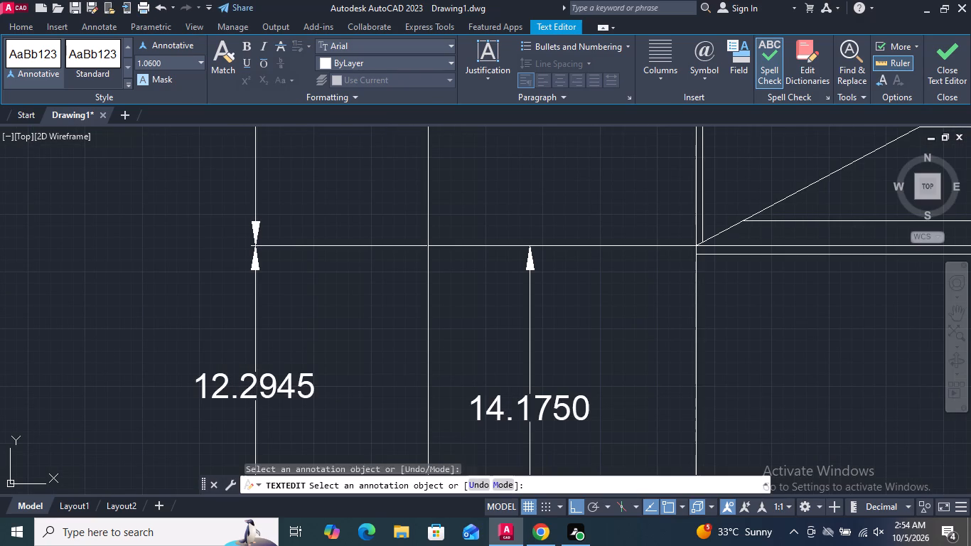
{"action": "left_click", "coordinate": [249, 390]}
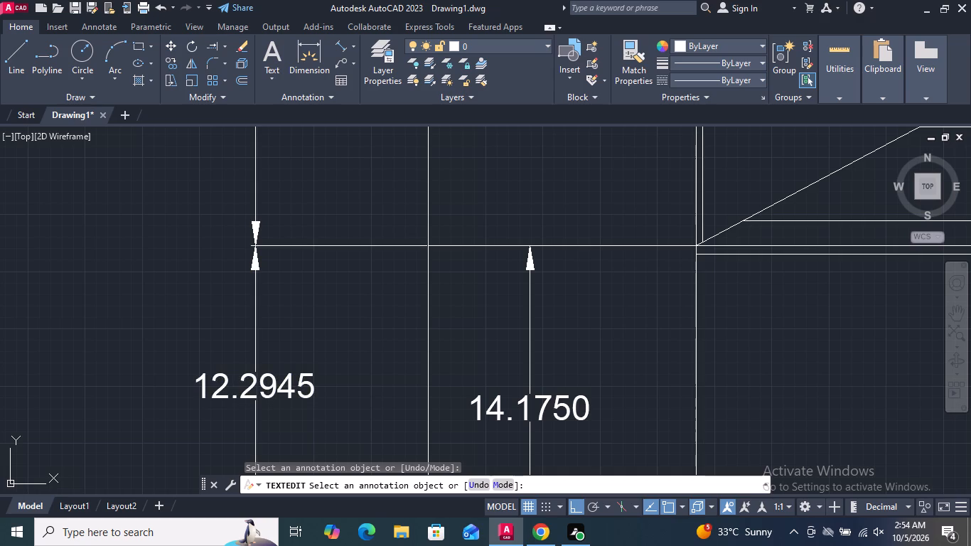
{"action": "left_click", "coordinate": [249, 390]}
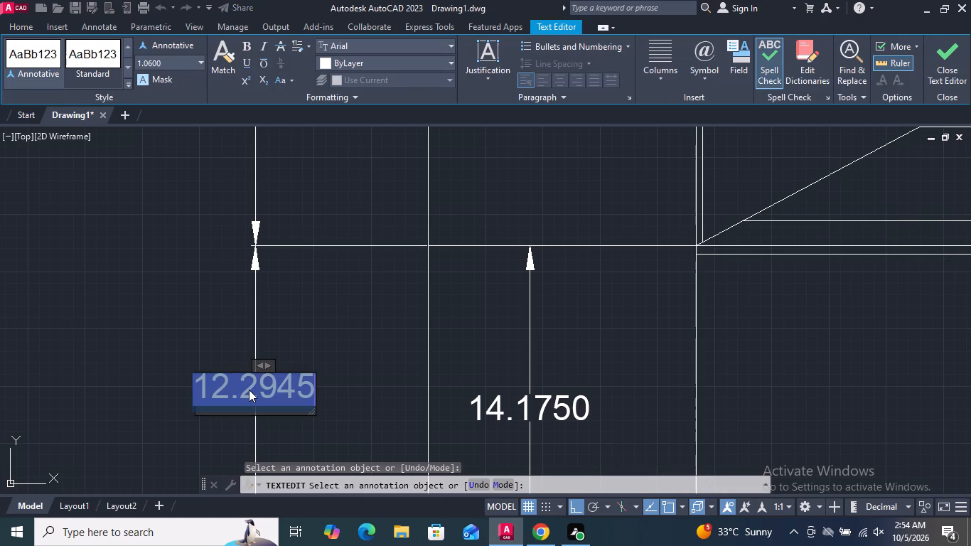
{"action": "type", "text": "75"}
{"action": "key", "text": "Return"}
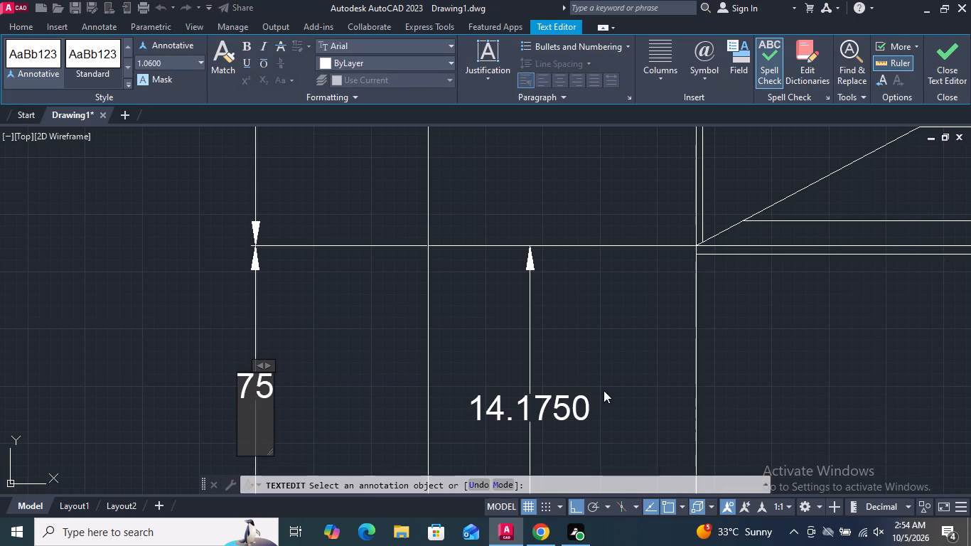
Replace the text of the inner vertical dimension from countertop level to the plinth base with 90.
{"action": "left_click", "coordinate": [584, 401]}
{"action": "double_click", "coordinate": [584, 401]}
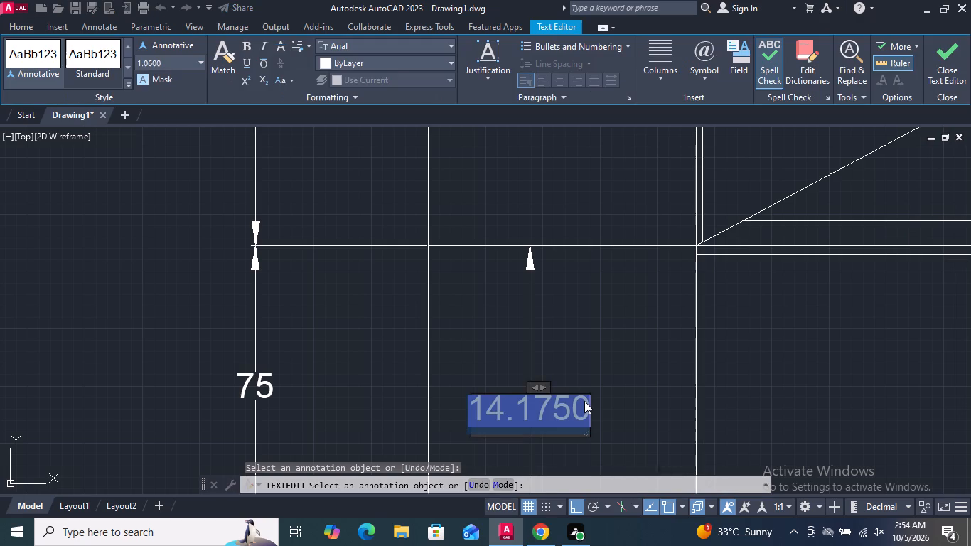
{"action": "type", "text": "90"}
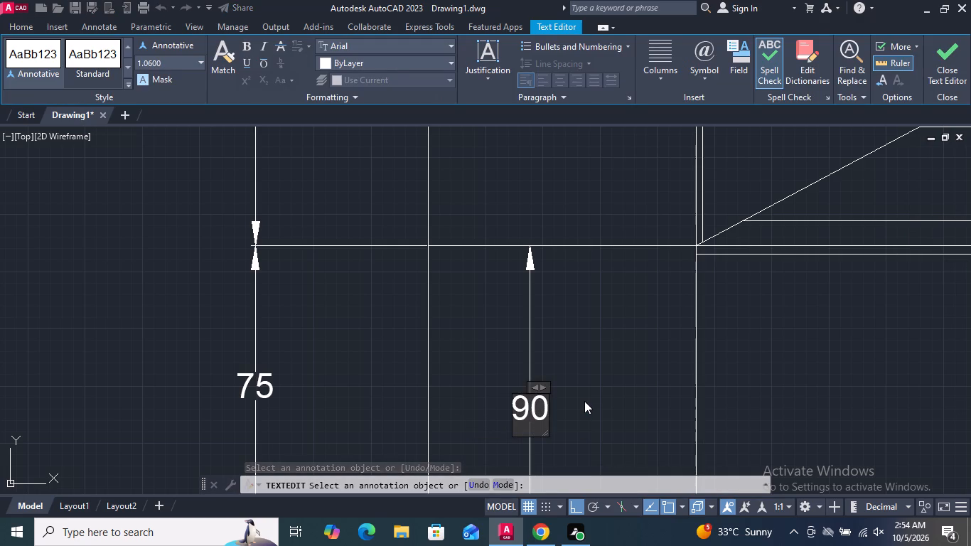
{"action": "key", "text": "Return"}
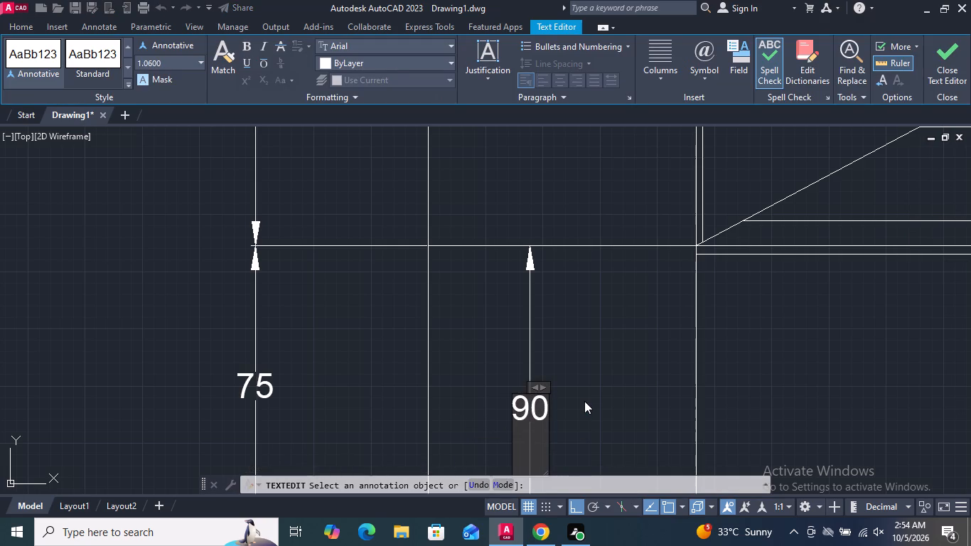
Replace the text of the horizontal dimension between the tall unit and the back wall edge above the countertop with 62.
{"action": "scroll", "coordinate": [481, 359], "scroll_direction": "down", "scroll_amount": 1}
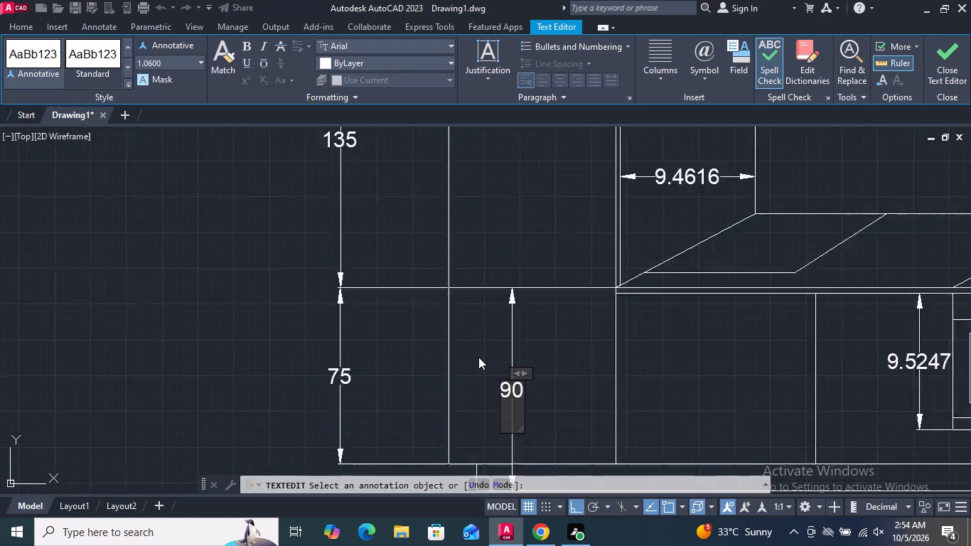
{"action": "scroll", "coordinate": [478, 357], "scroll_direction": "down", "scroll_amount": 2}
{"action": "scroll", "coordinate": [571, 277], "scroll_direction": "up", "scroll_amount": 3}
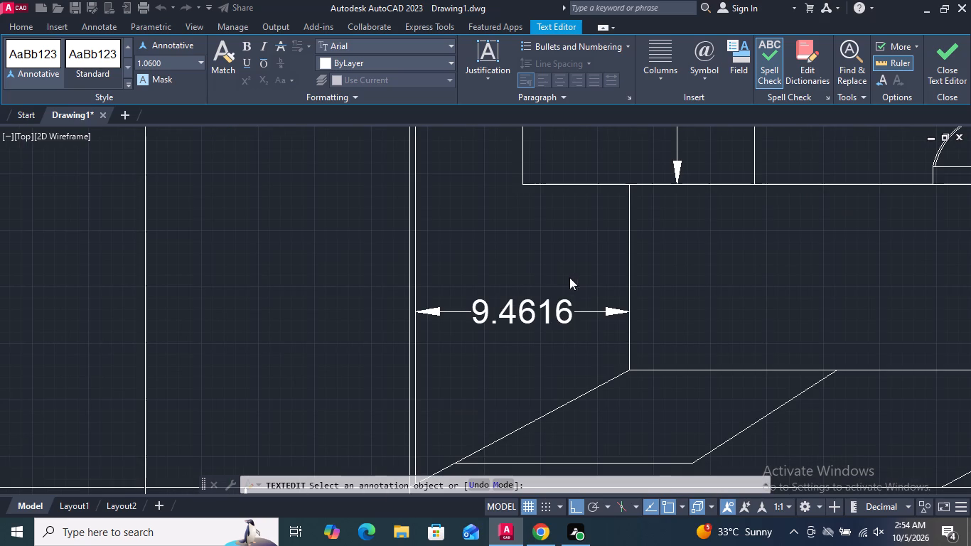
{"action": "double_click", "coordinate": [548, 305]}
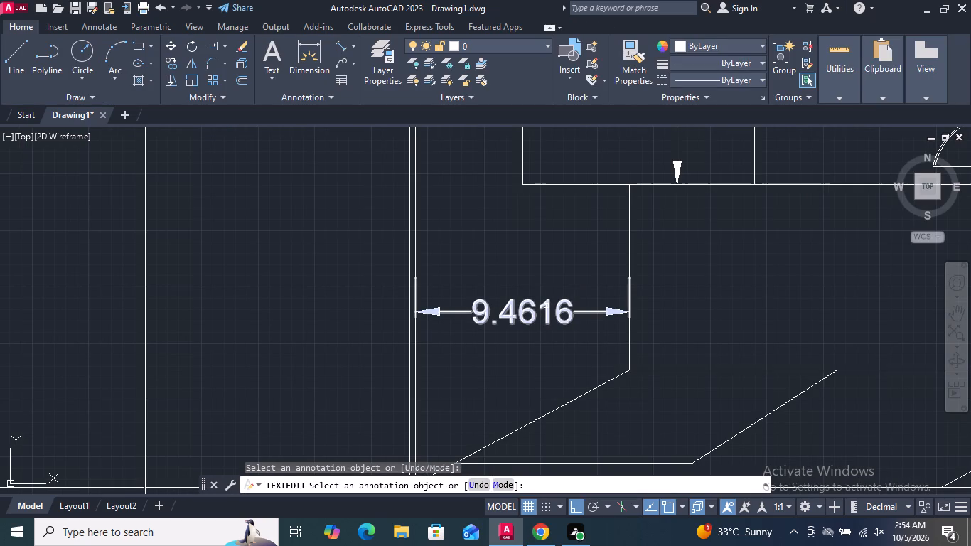
{"action": "double_click", "coordinate": [547, 305]}
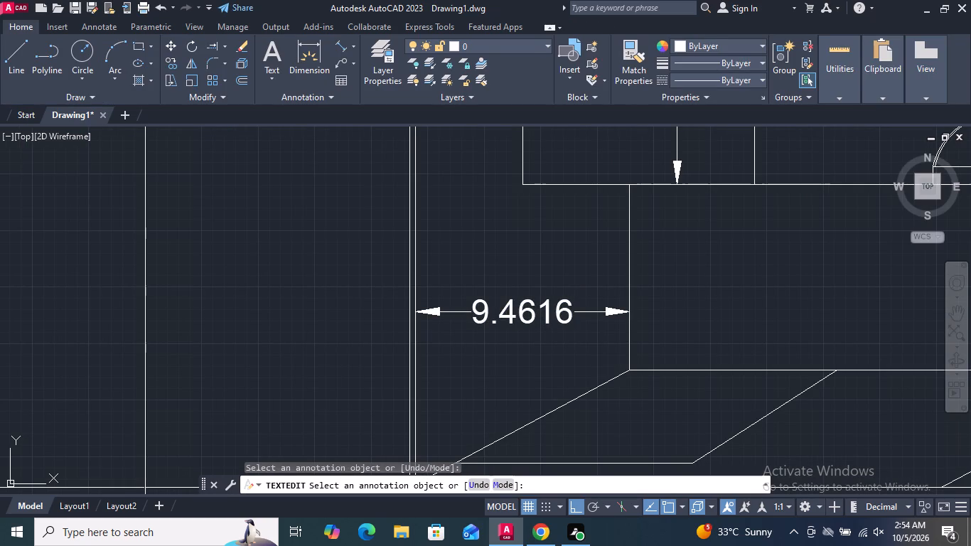
{"action": "type", "text": "62"}
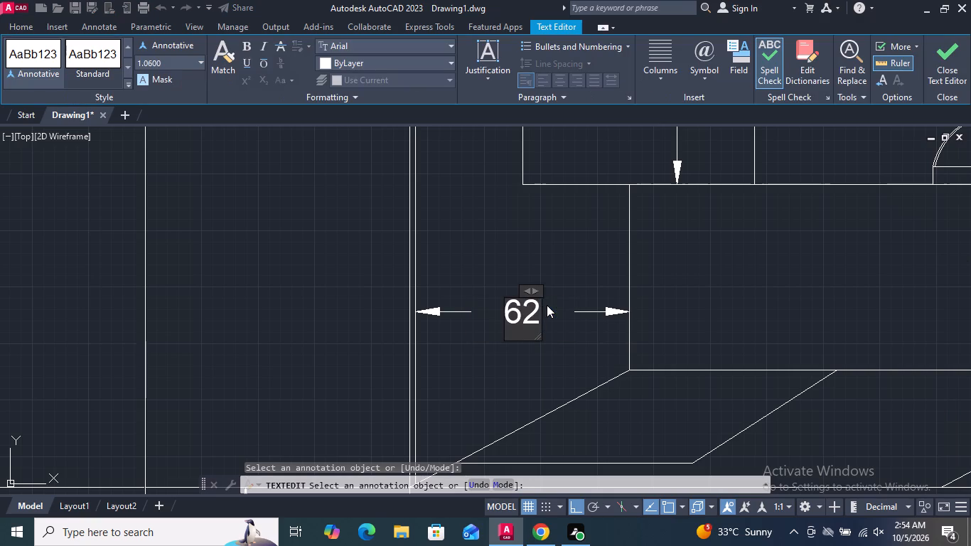
Replace the text of the vertical height dimension inside the upper cabinets with 75.
{"action": "scroll", "coordinate": [535, 305], "scroll_direction": "down", "scroll_amount": 3}
{"action": "scroll", "coordinate": [574, 245], "scroll_direction": "up", "scroll_amount": 3}
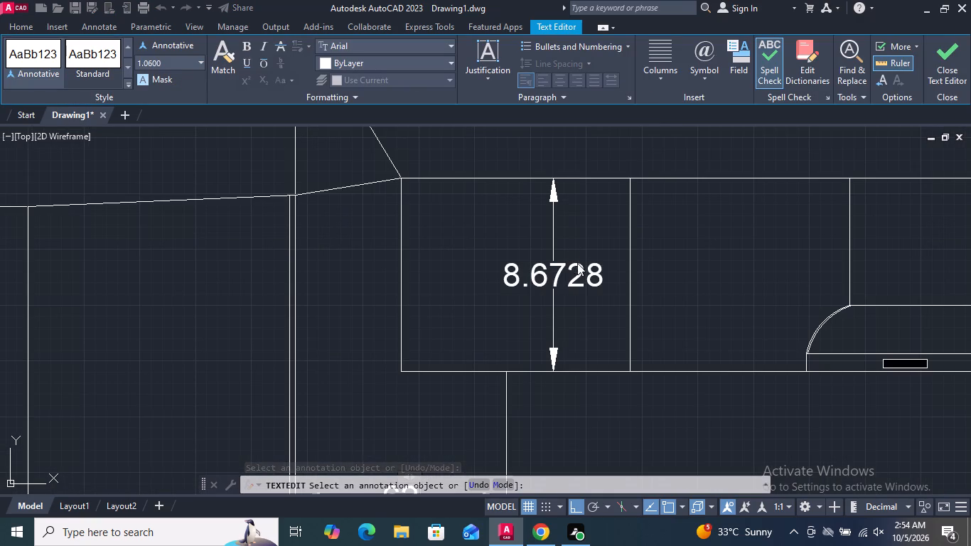
{"action": "double_click", "coordinate": [581, 265]}
{"action": "double_click", "coordinate": [581, 267]}
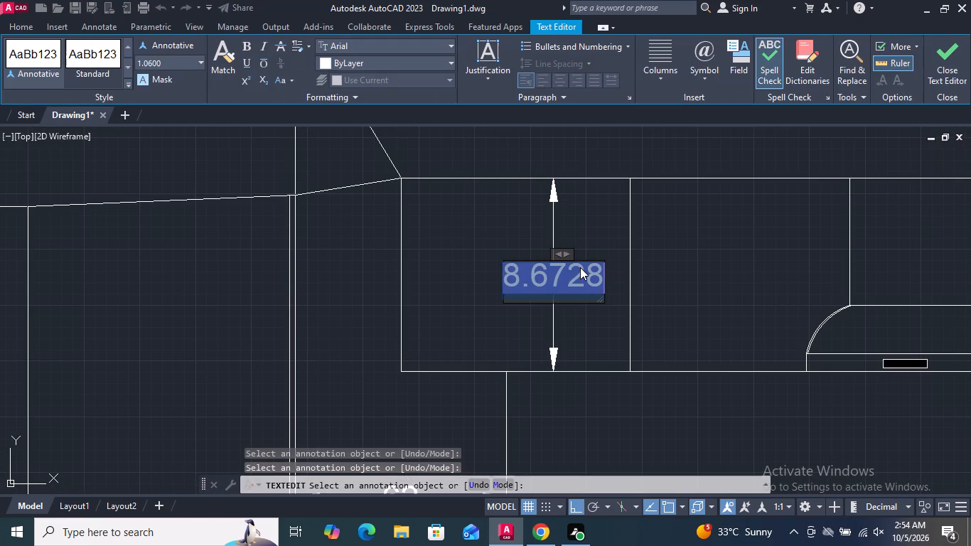
{"action": "type", "text": "75"}
{"action": "key", "text": "Return"}
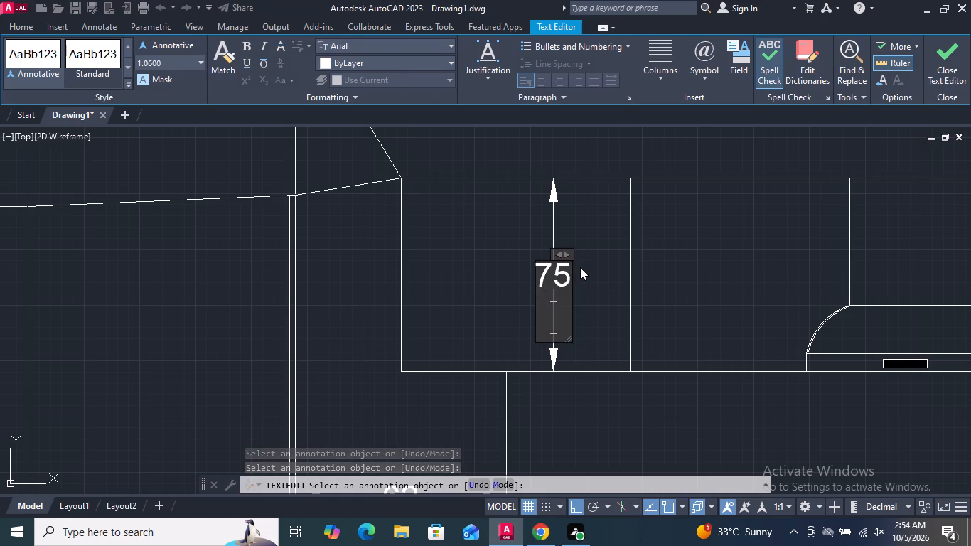
Replace the text of the vertical dimension beside the oven with 60.
{"action": "scroll", "coordinate": [541, 255], "scroll_direction": "down", "scroll_amount": 3}
{"action": "scroll", "coordinate": [589, 392], "scroll_direction": "up", "scroll_amount": 2}
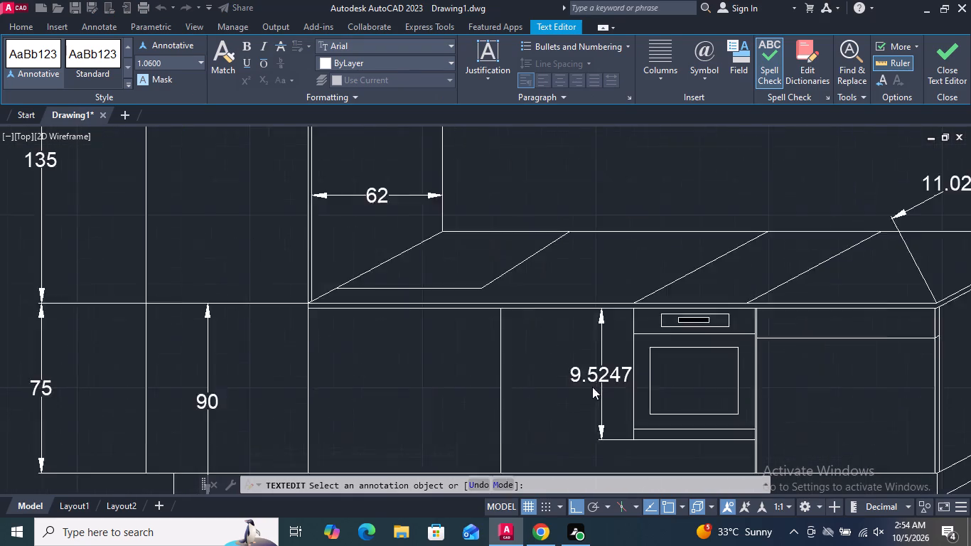
{"action": "scroll", "coordinate": [592, 387], "scroll_direction": "up", "scroll_amount": 1}
{"action": "double_click", "coordinate": [597, 368]}
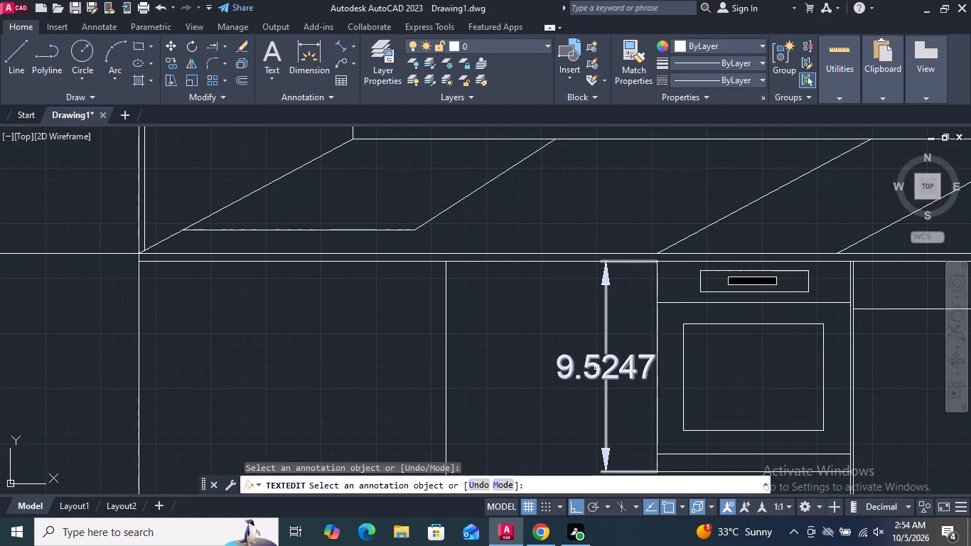
{"action": "double_click", "coordinate": [596, 367]}
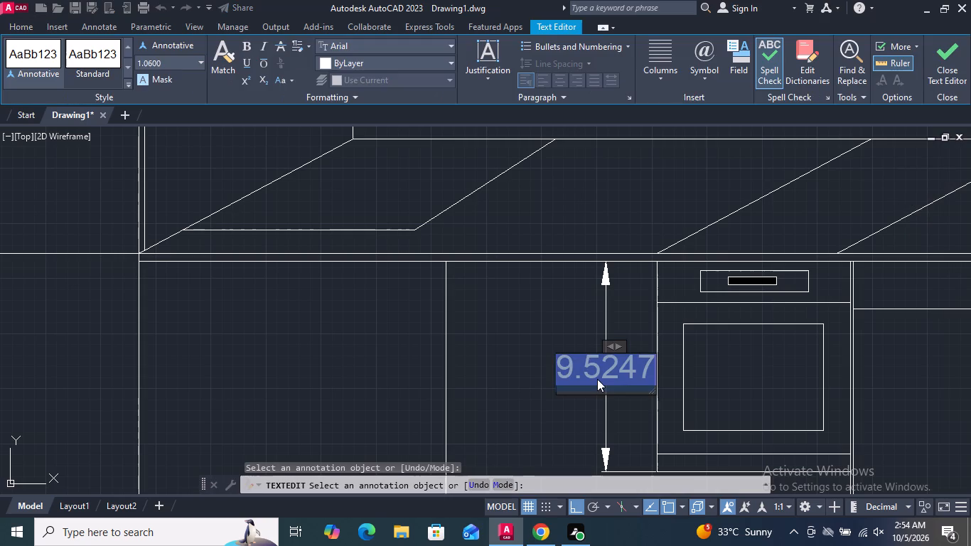
{"action": "type", "text": "60"}
{"action": "key", "text": "Return"}
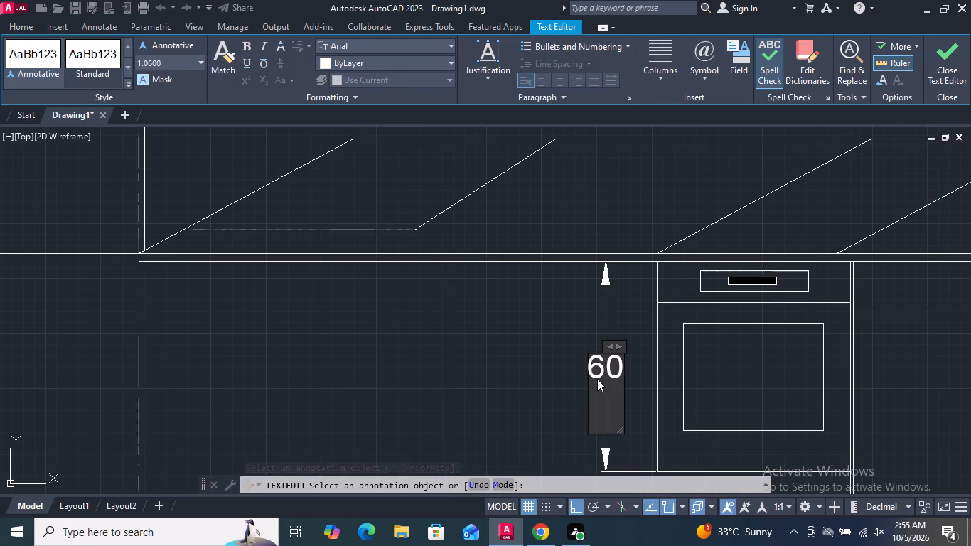
Replace the text of the aligned depth dimension at the countertop's free end with 64.
{"action": "scroll", "coordinate": [623, 284], "scroll_direction": "down", "scroll_amount": 3}
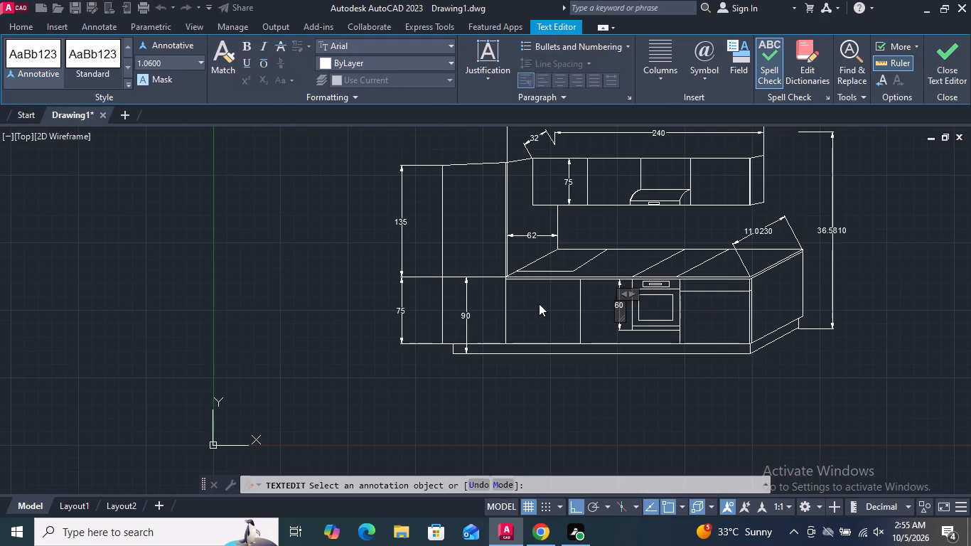
{"action": "scroll", "coordinate": [534, 304], "scroll_direction": "down", "scroll_amount": 2}
{"action": "scroll", "coordinate": [624, 273], "scroll_direction": "up", "scroll_amount": 3}
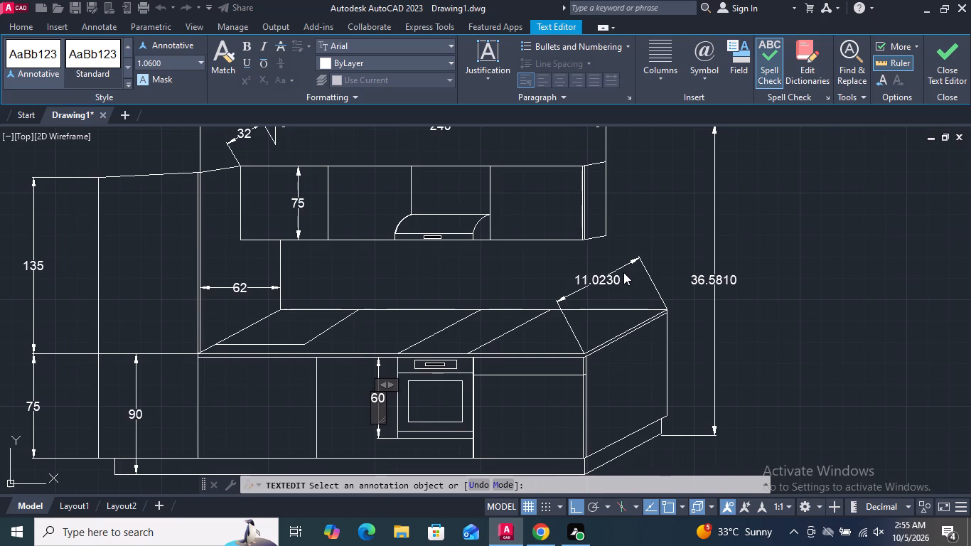
{"action": "scroll", "coordinate": [609, 264], "scroll_direction": "up", "scroll_amount": 3}
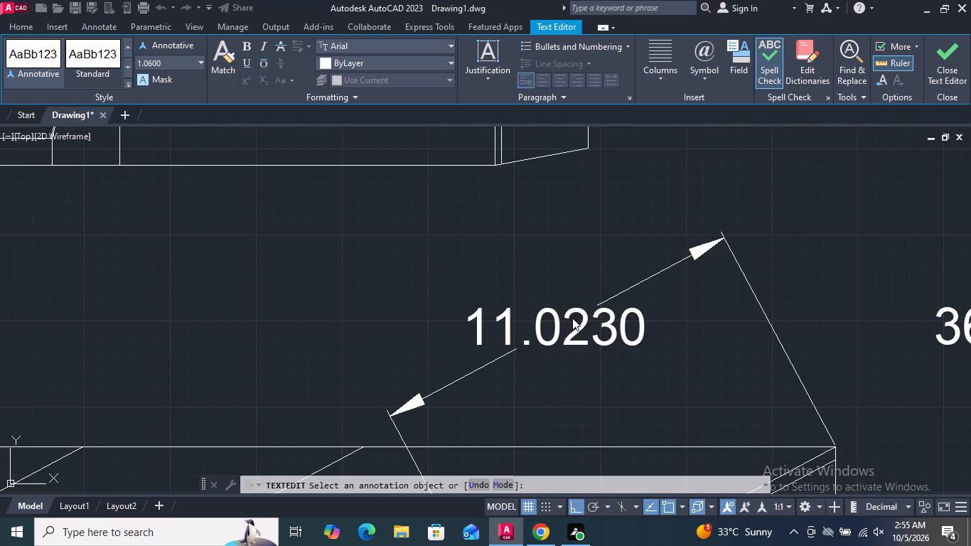
{"action": "double_click", "coordinate": [579, 309]}
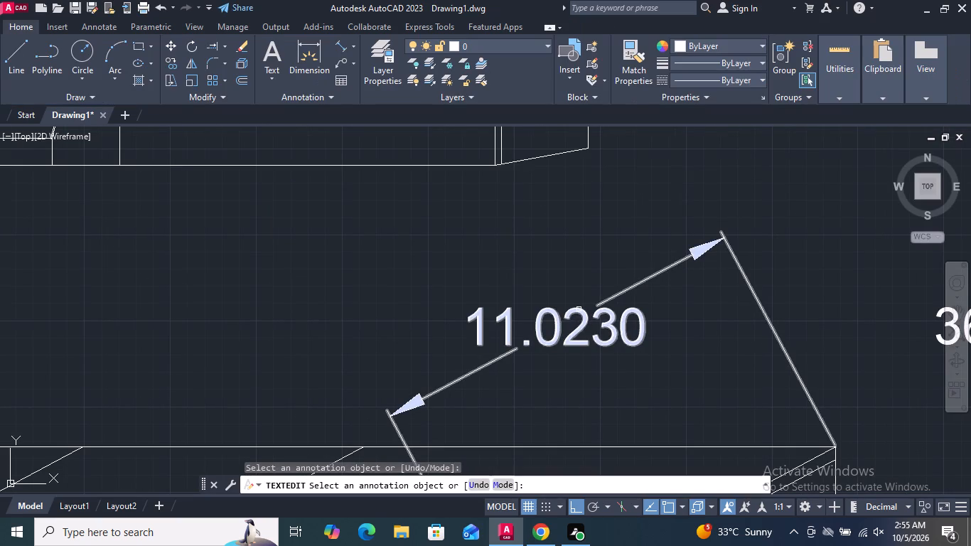
{"action": "double_click", "coordinate": [579, 309]}
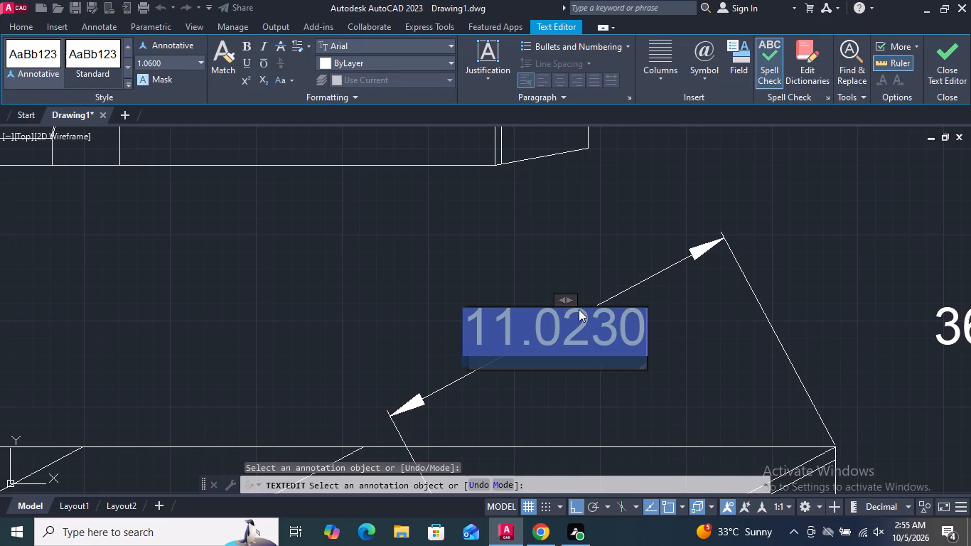
{"action": "type", "text": "64"}
{"action": "key", "text": "Return"}
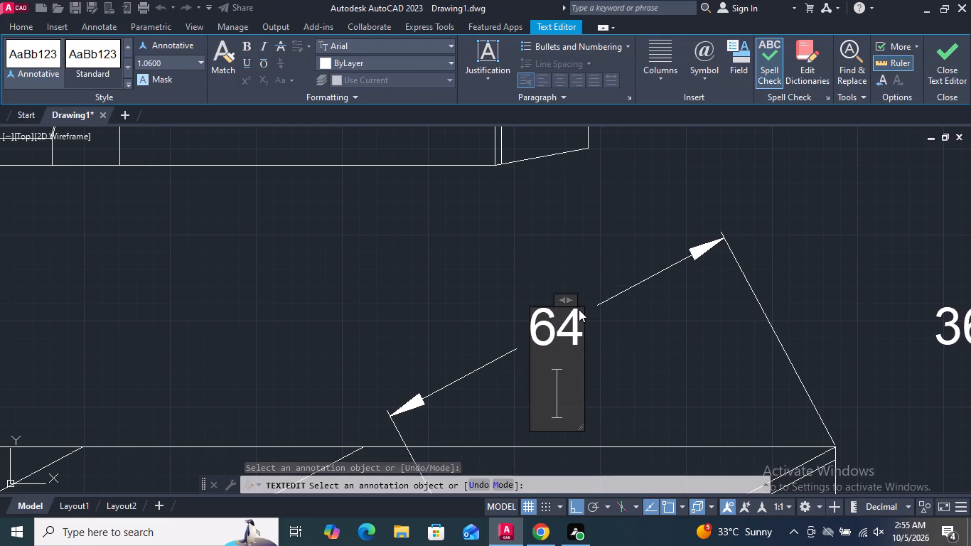
Replace the text of the overall height dimension beside the countertop's free end with 222.5 and finish the text editing.
{"action": "scroll", "coordinate": [555, 276], "scroll_direction": "down", "scroll_amount": 3}
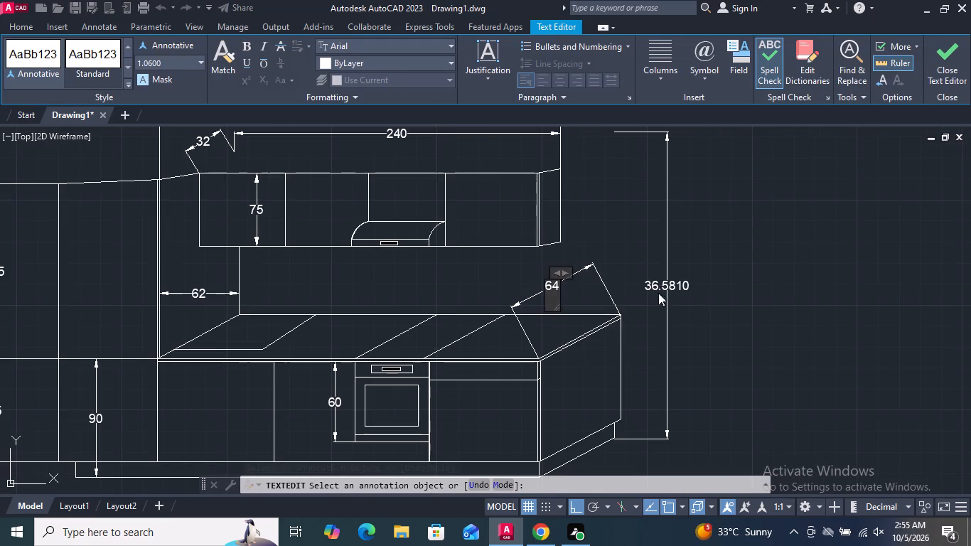
{"action": "scroll", "coordinate": [675, 289], "scroll_direction": "up", "scroll_amount": 2}
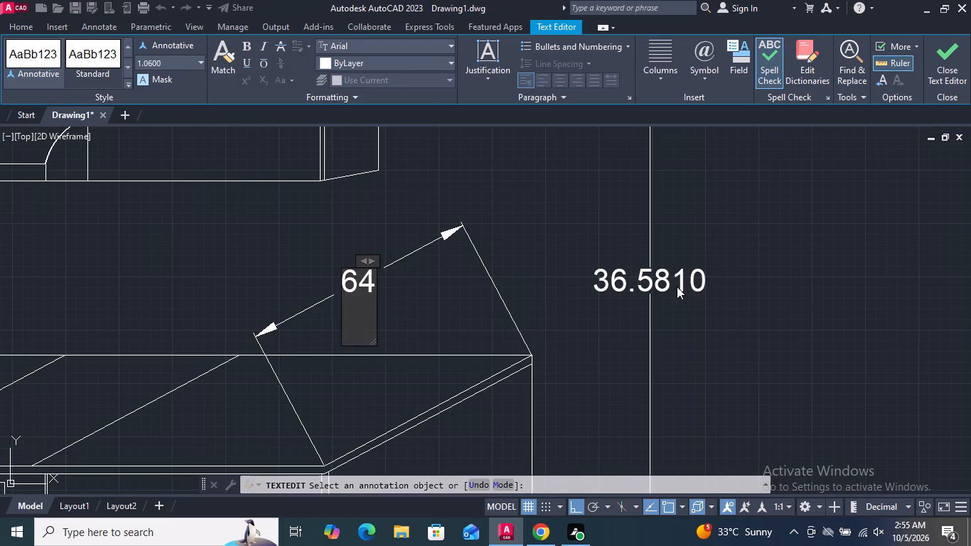
{"action": "triple_click", "coordinate": [663, 277]}
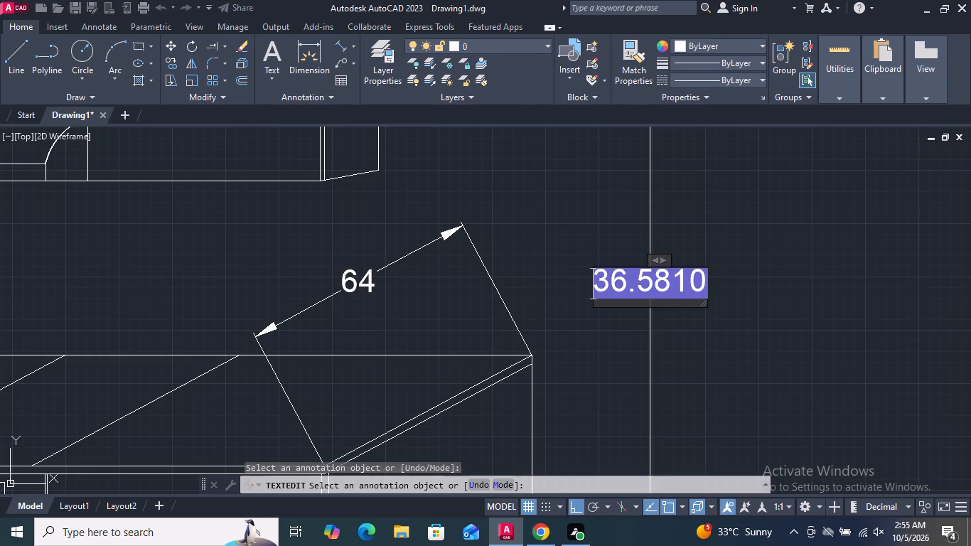
{"action": "type", "text": "222"}
{"action": "type", "text": ".5"}
{"action": "key", "text": "Return"}
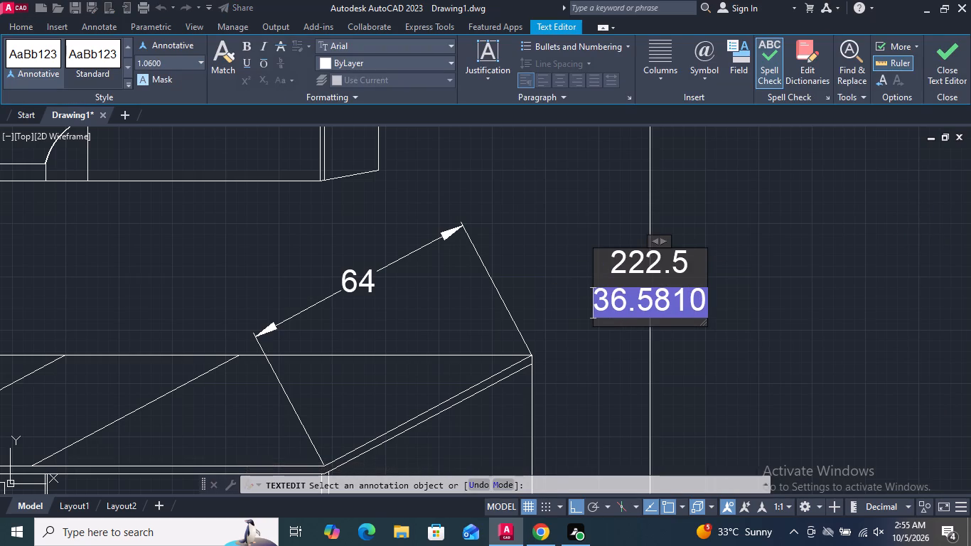
{"action": "key", "text": "Delete"}
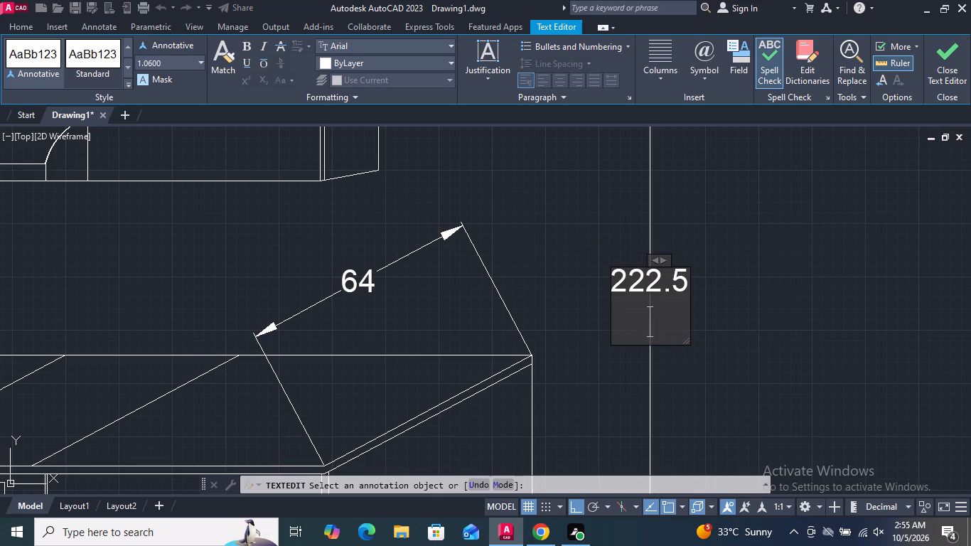
{"action": "scroll", "coordinate": [665, 282], "scroll_direction": "down", "scroll_amount": 1}
{"action": "left_click", "coordinate": [736, 276]}
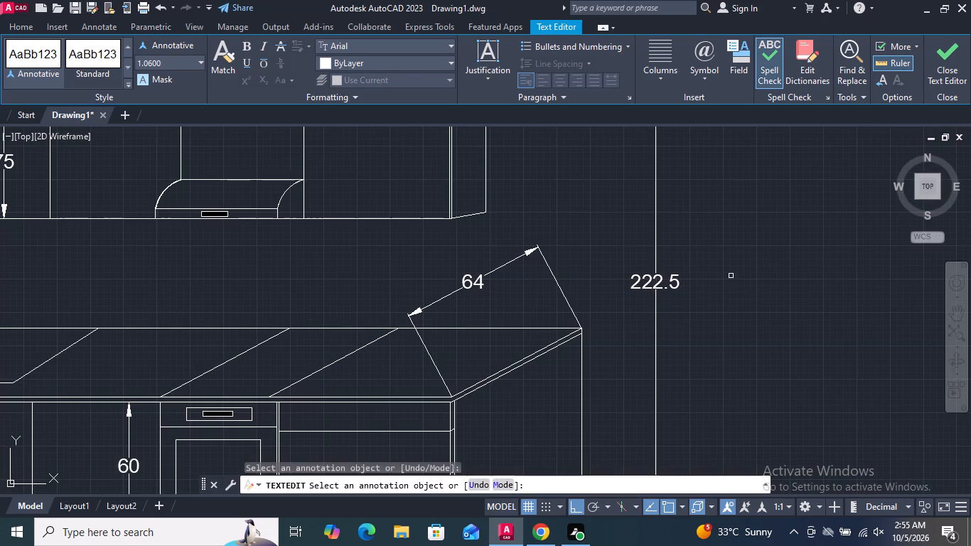
{"action": "scroll", "coordinate": [635, 272], "scroll_direction": "down", "scroll_amount": 5}
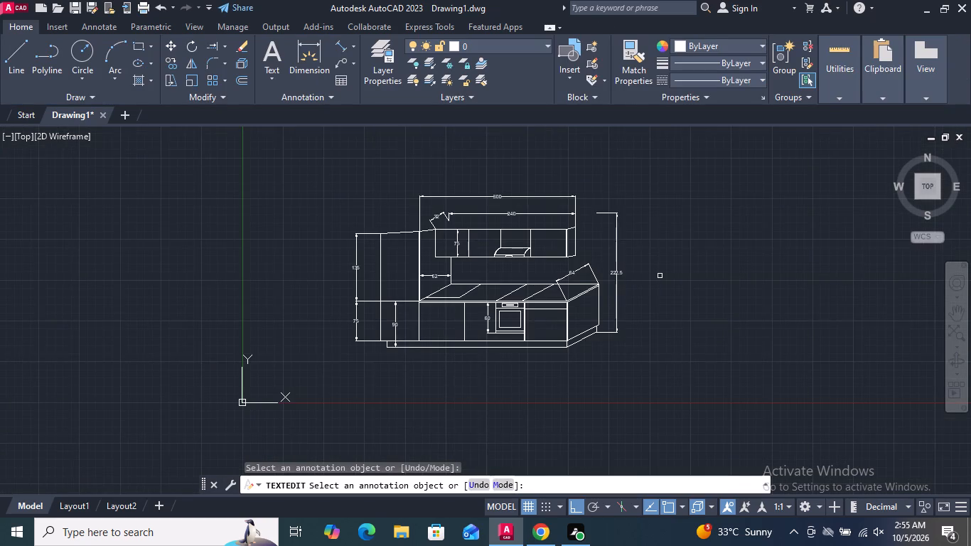
{"action": "scroll", "coordinate": [660, 275], "scroll_direction": "up", "scroll_amount": 1}
{"action": "middle_click_drag", "start_coordinate": [661, 274], "coordinate": [684, 298]}
{"action": "scroll", "coordinate": [684, 297], "scroll_direction": "up", "scroll_amount": 1}
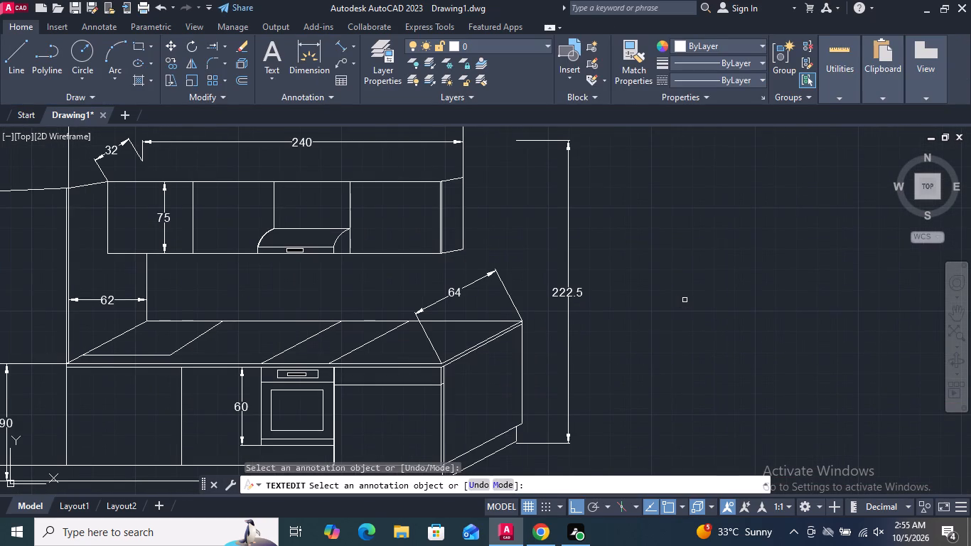
{"action": "key", "text": "Return"}
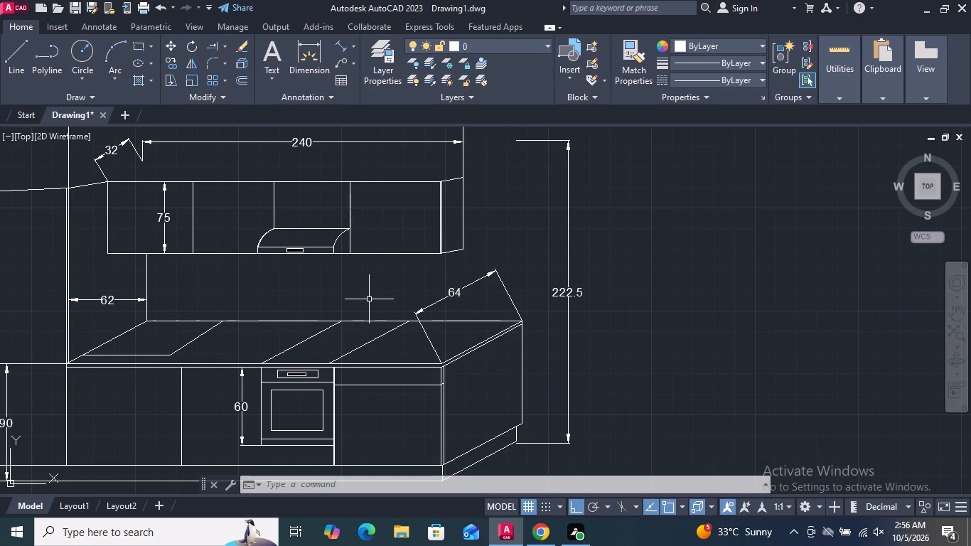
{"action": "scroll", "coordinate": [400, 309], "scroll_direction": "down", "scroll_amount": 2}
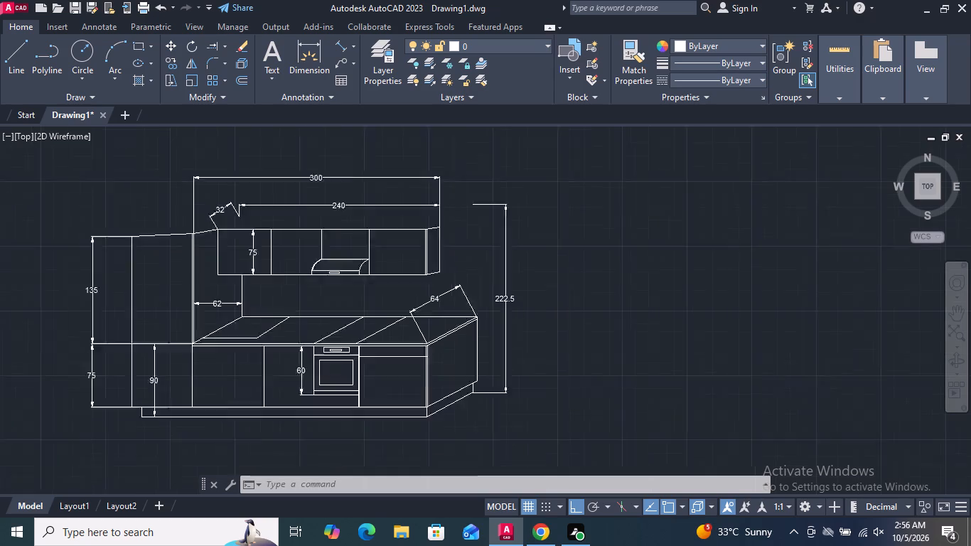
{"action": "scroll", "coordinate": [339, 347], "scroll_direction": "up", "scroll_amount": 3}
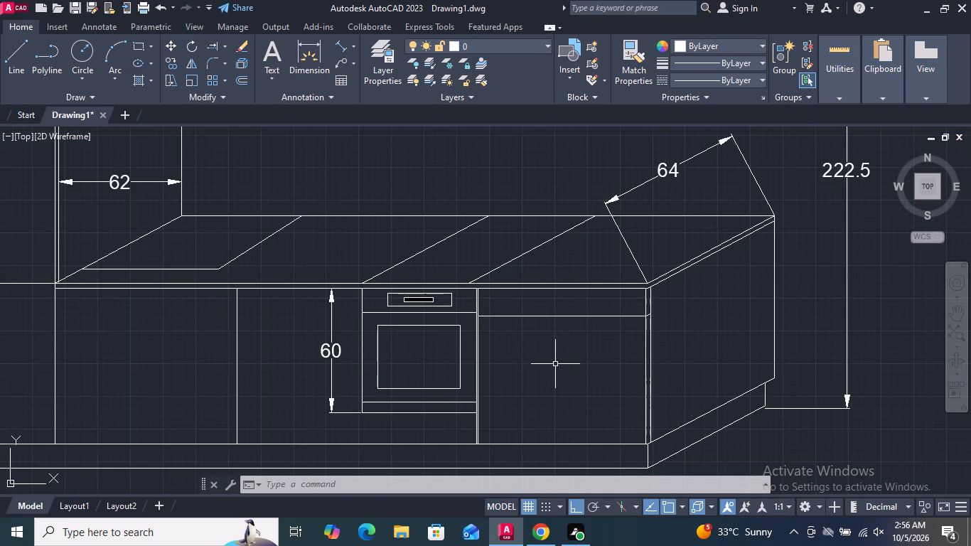
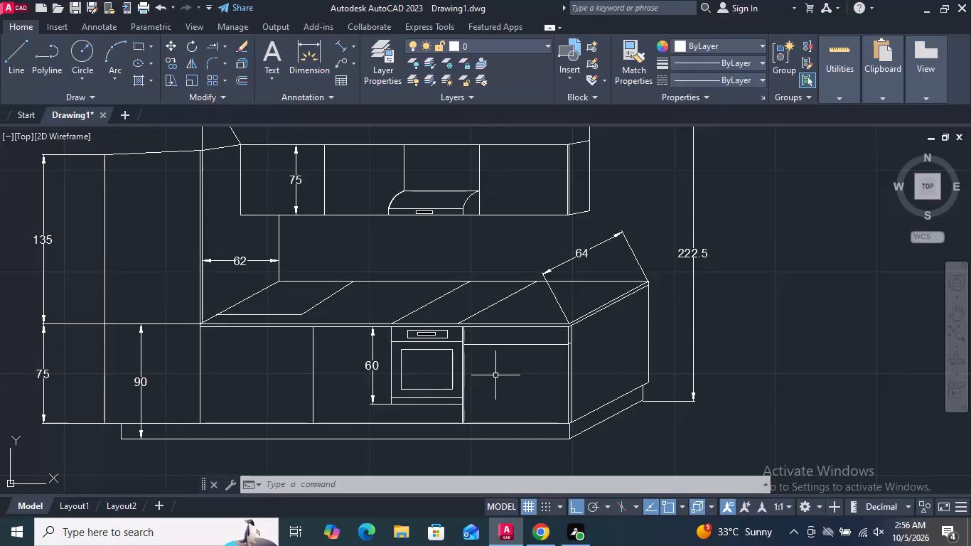
Save the drawing in the Documents folder as "Modular Kitchen – L-Shaped Layout with Wall Cabinets.dwg".
{"action": "key", "text": "ctrl+s"}
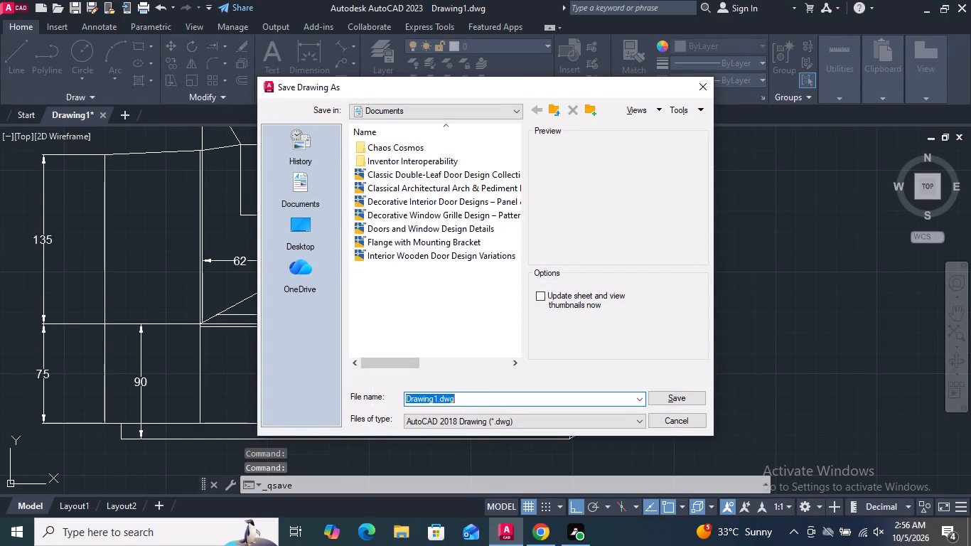
{"action": "left_click", "coordinate": [436, 398]}
{"action": "key", "text": "BackSpace"}
{"action": "key", "text": "BackSpace"}
{"action": "key", "text": "BackSpace"}
{"action": "key", "text": "BackSpace"}
{"action": "key", "text": "BackSpace"}
{"action": "key", "text": "BackSpace"}
{"action": "key", "text": "BackSpace"}
{"action": "key", "text": "BackSpace"}
{"action": "key", "text": "BackSpace"}
{"action": "key", "text": "BackSpace"}
{"action": "key", "text": "BackSpace"}
{"action": "key", "text": "BackSpace"}
{"action": "key", "text": "BackSpace"}
{"action": "key", "text": "BackSpace"}
{"action": "key", "text": "BackSpace"}
{"action": "key", "text": "BackSpace"}
{"action": "key", "text": "BackSpace"}
{"action": "key", "text": "BackSpace"}
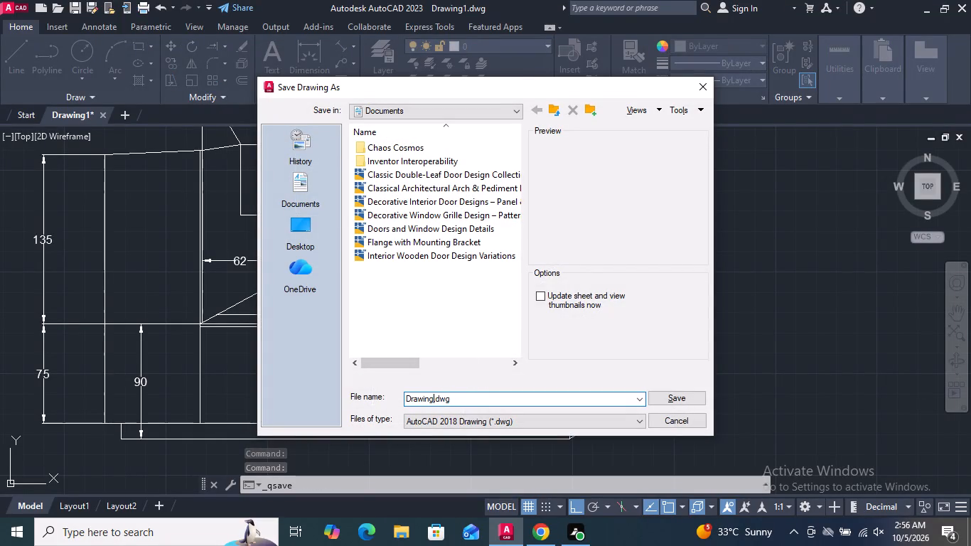
{"action": "key", "text": "ctrl+v"}
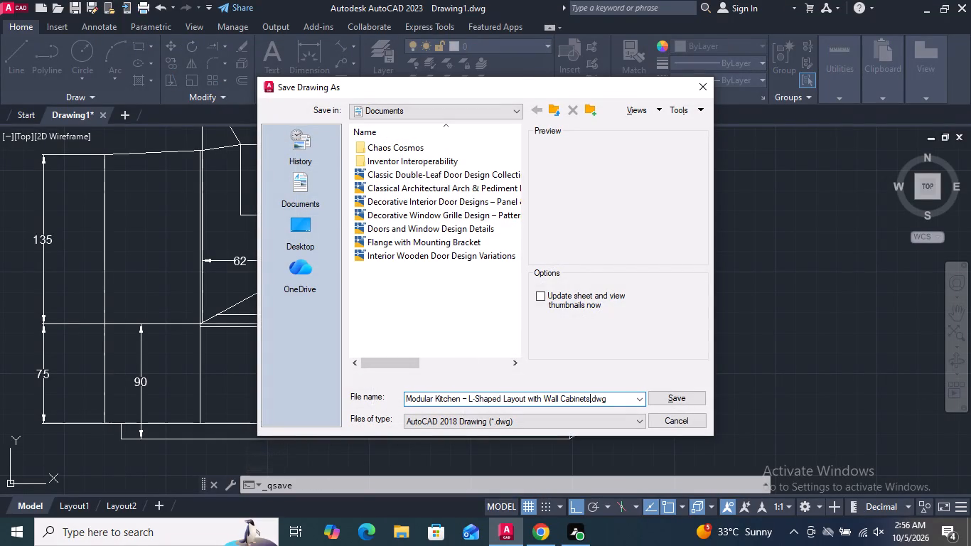
{"action": "left_click", "coordinate": [689, 395]}
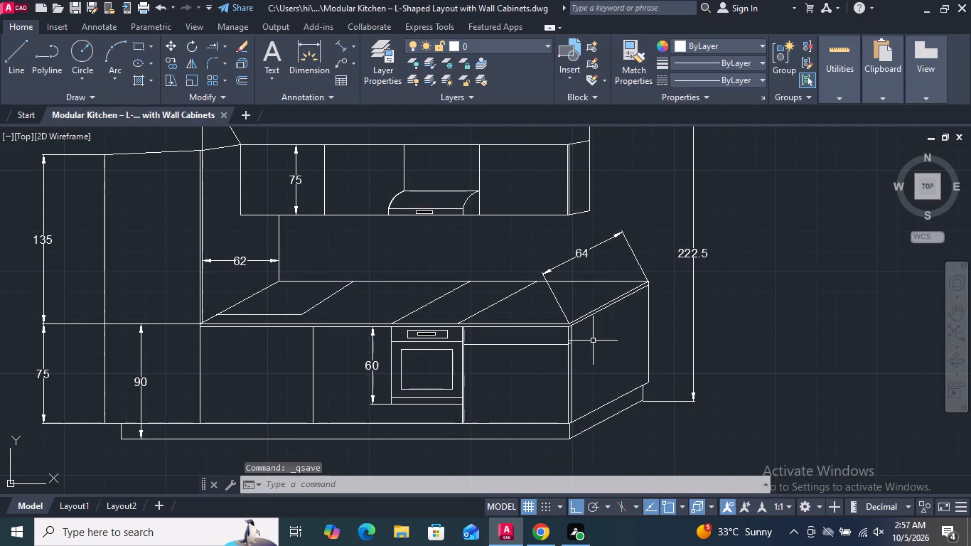
{"action": "key", "text": "ctrl+s"}
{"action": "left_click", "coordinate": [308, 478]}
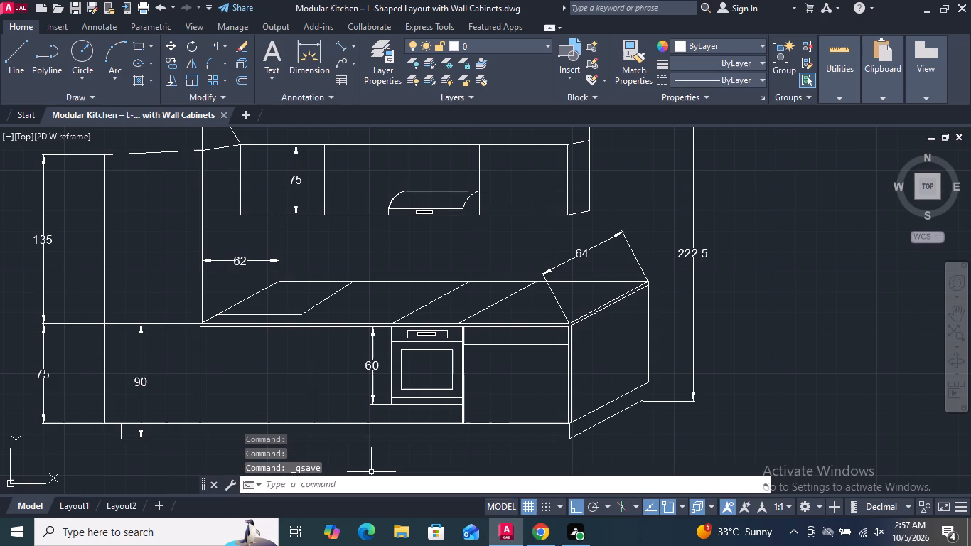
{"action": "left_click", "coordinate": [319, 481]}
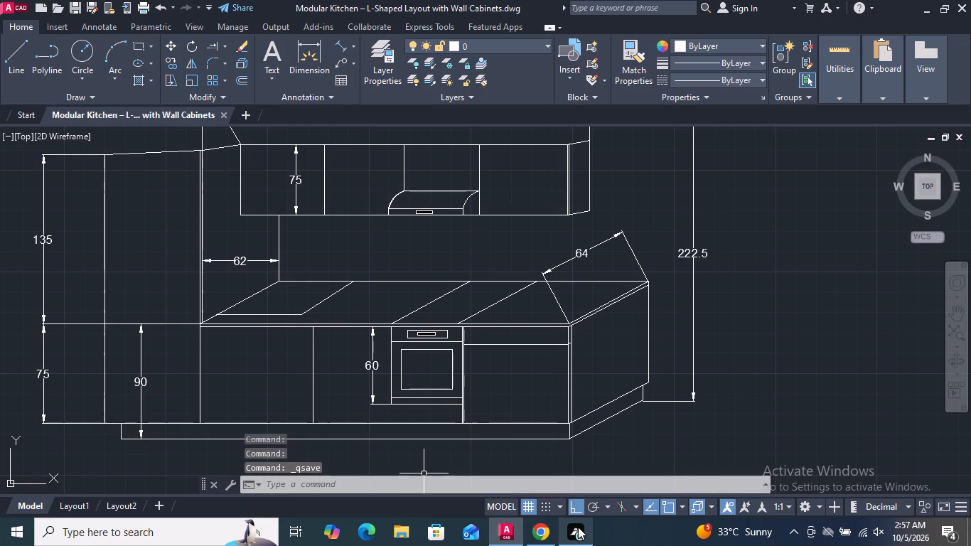
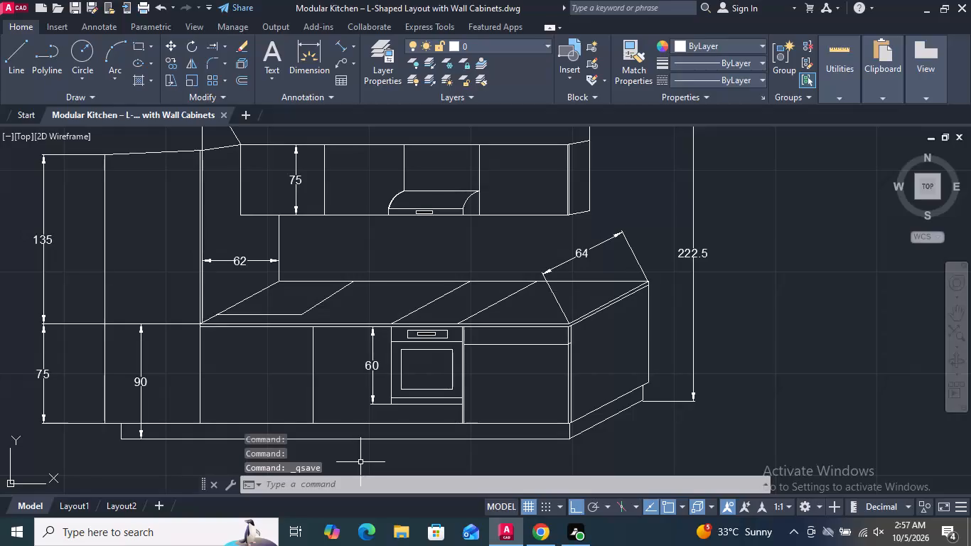
Turn off command log file recording with LOGFILEOFF.
{"action": "type", "text": "log"}
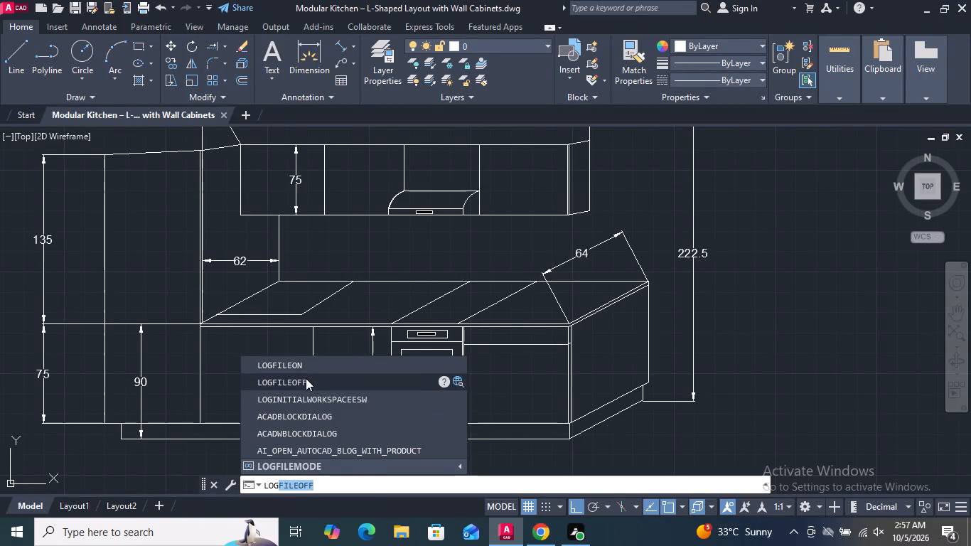
{"action": "left_click", "coordinate": [306, 378]}
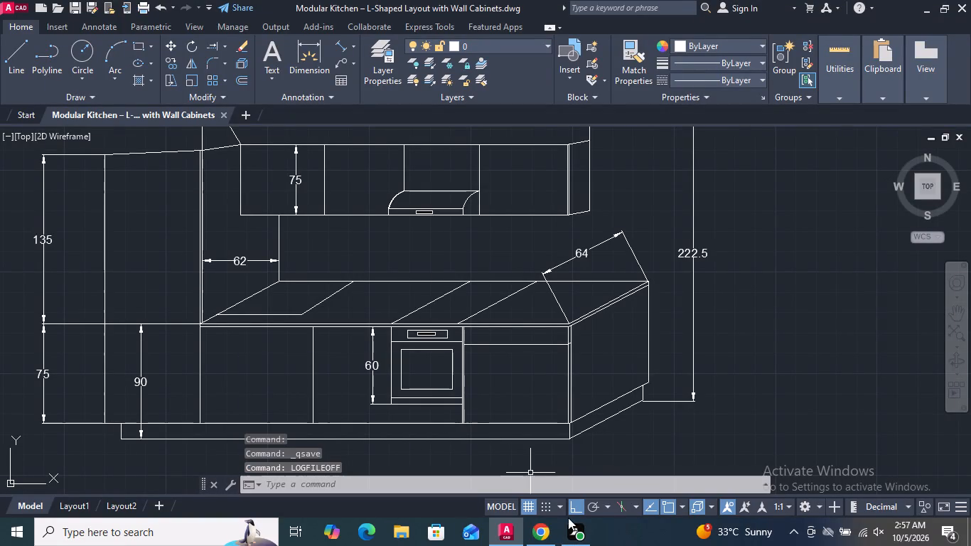